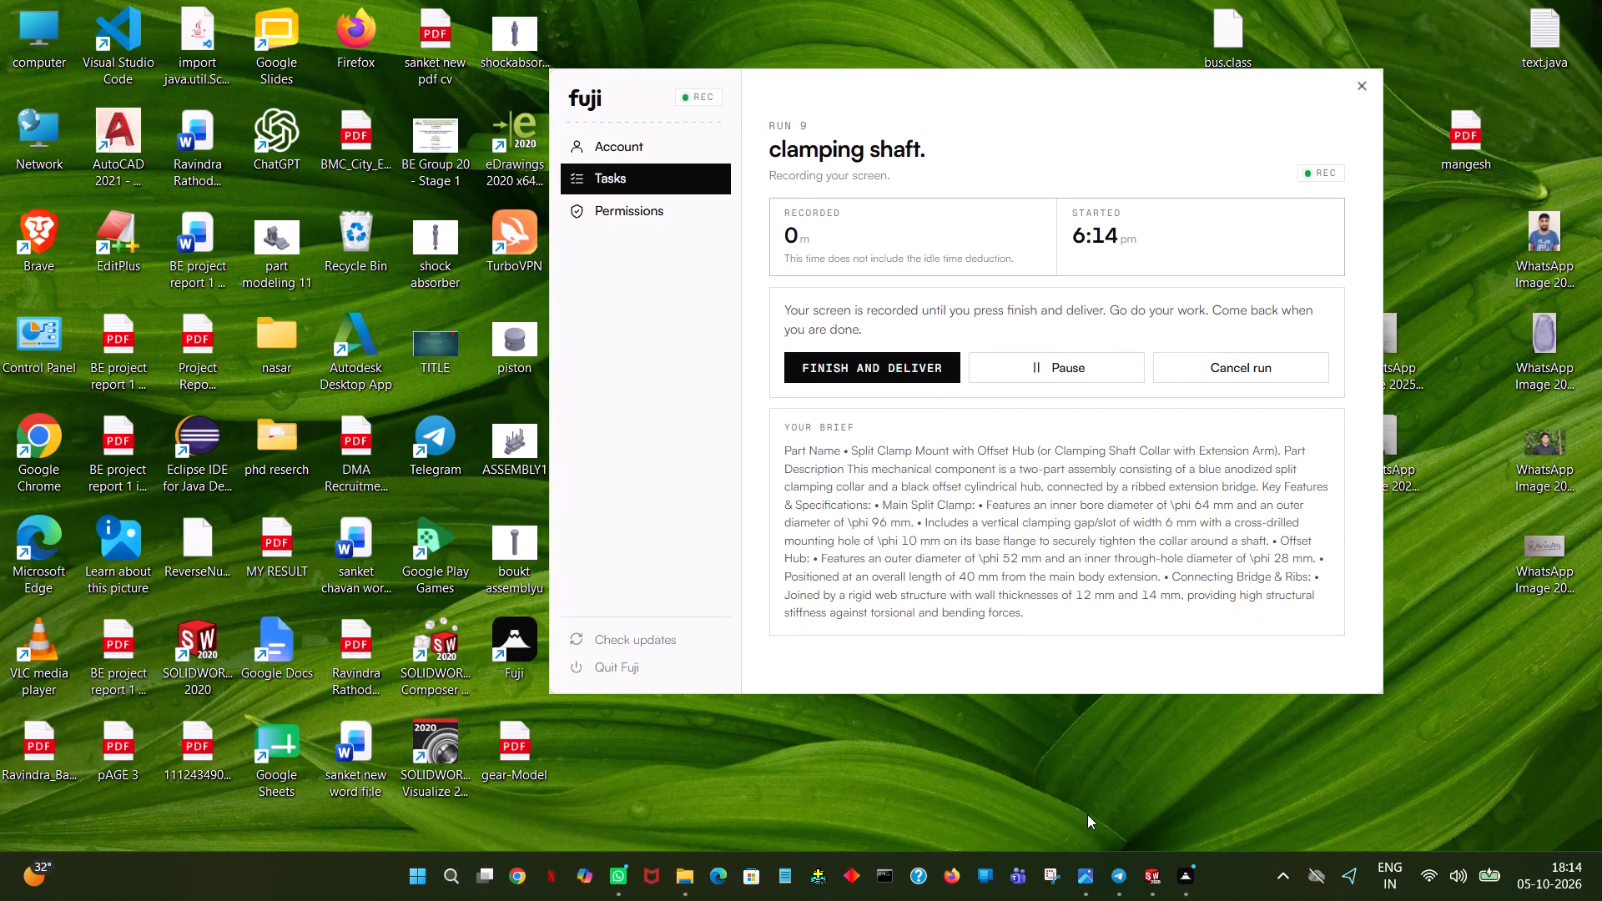
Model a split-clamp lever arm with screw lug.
Switch to SOLIDWORKS and, in the open Front Plane sketch, draw a circle centred on the origin with radius 96/2 (48 mm).
left_click(1155, 888)
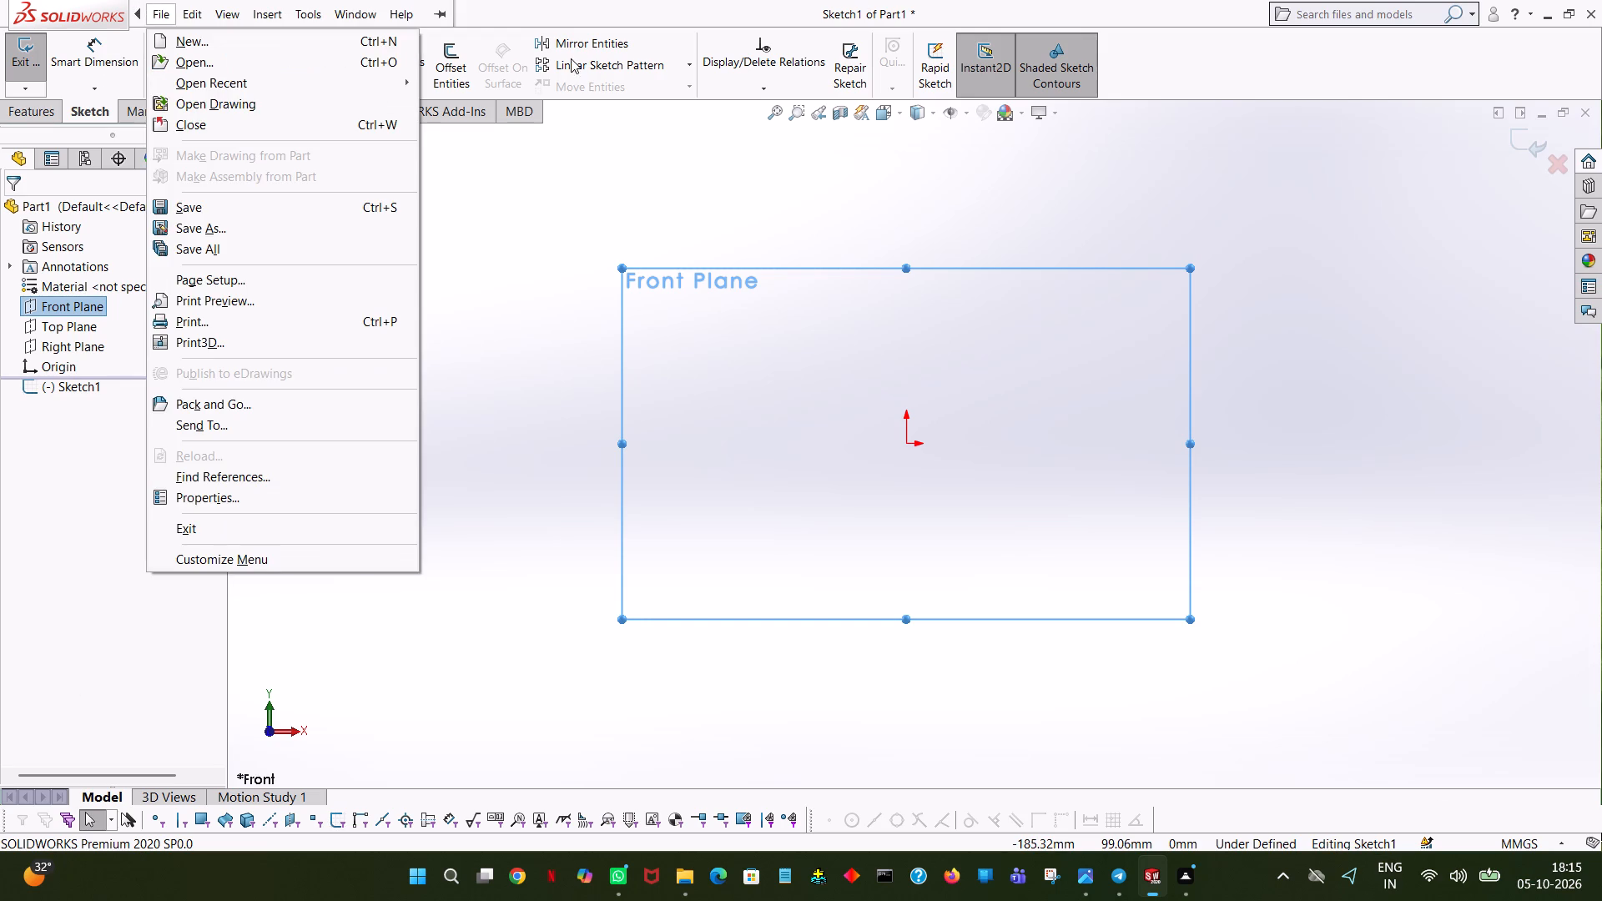
left_click(892, 182)
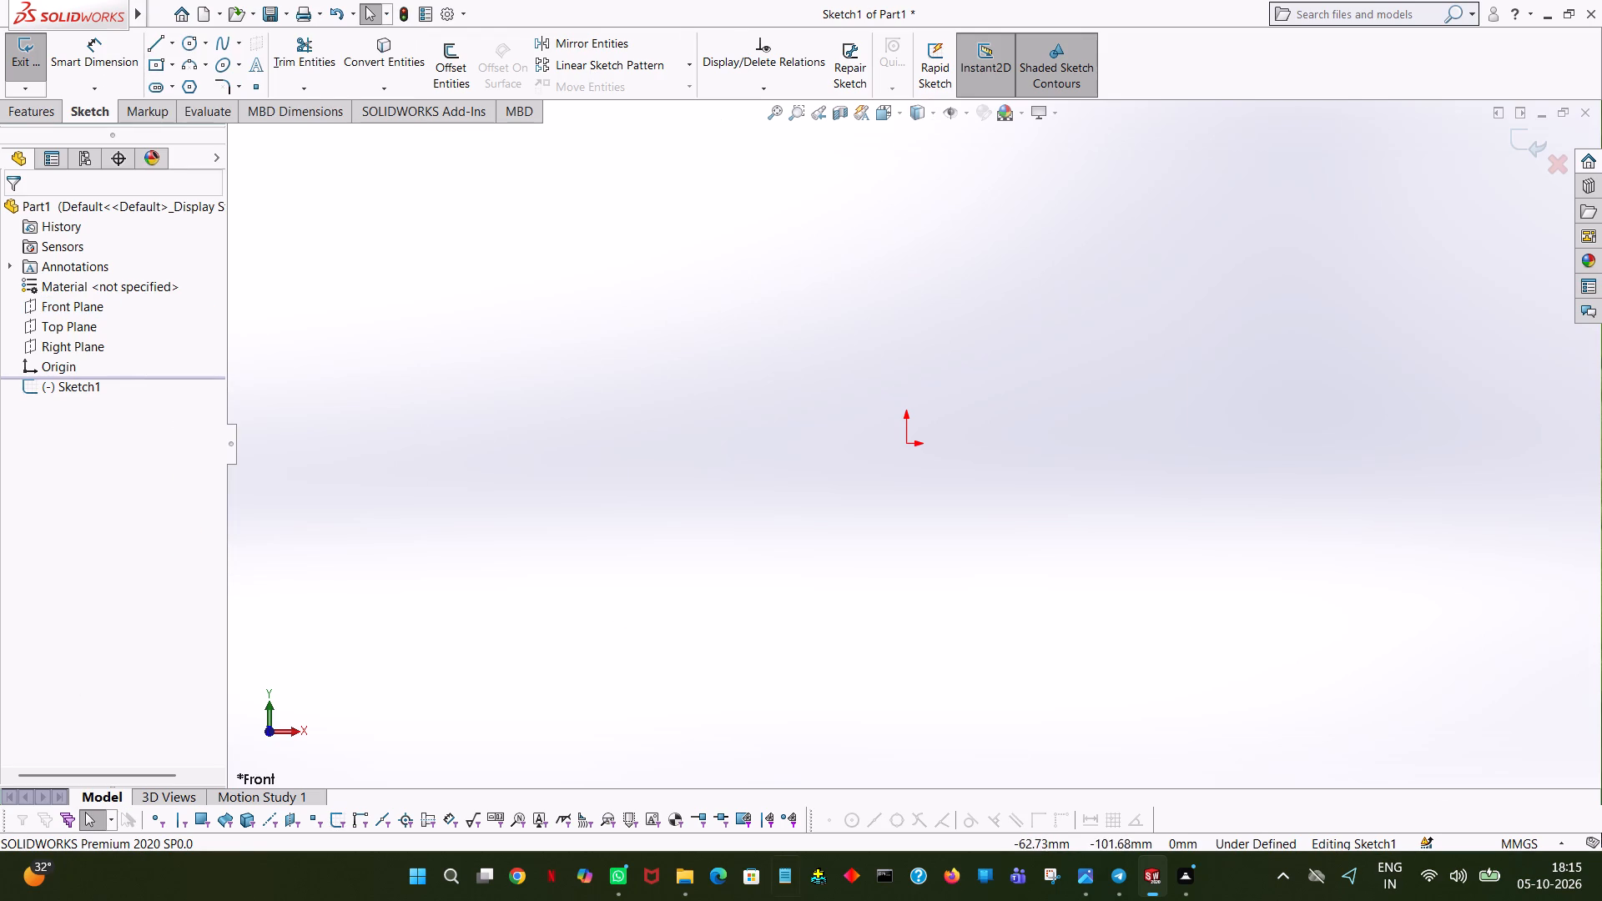
left_click(195, 41)
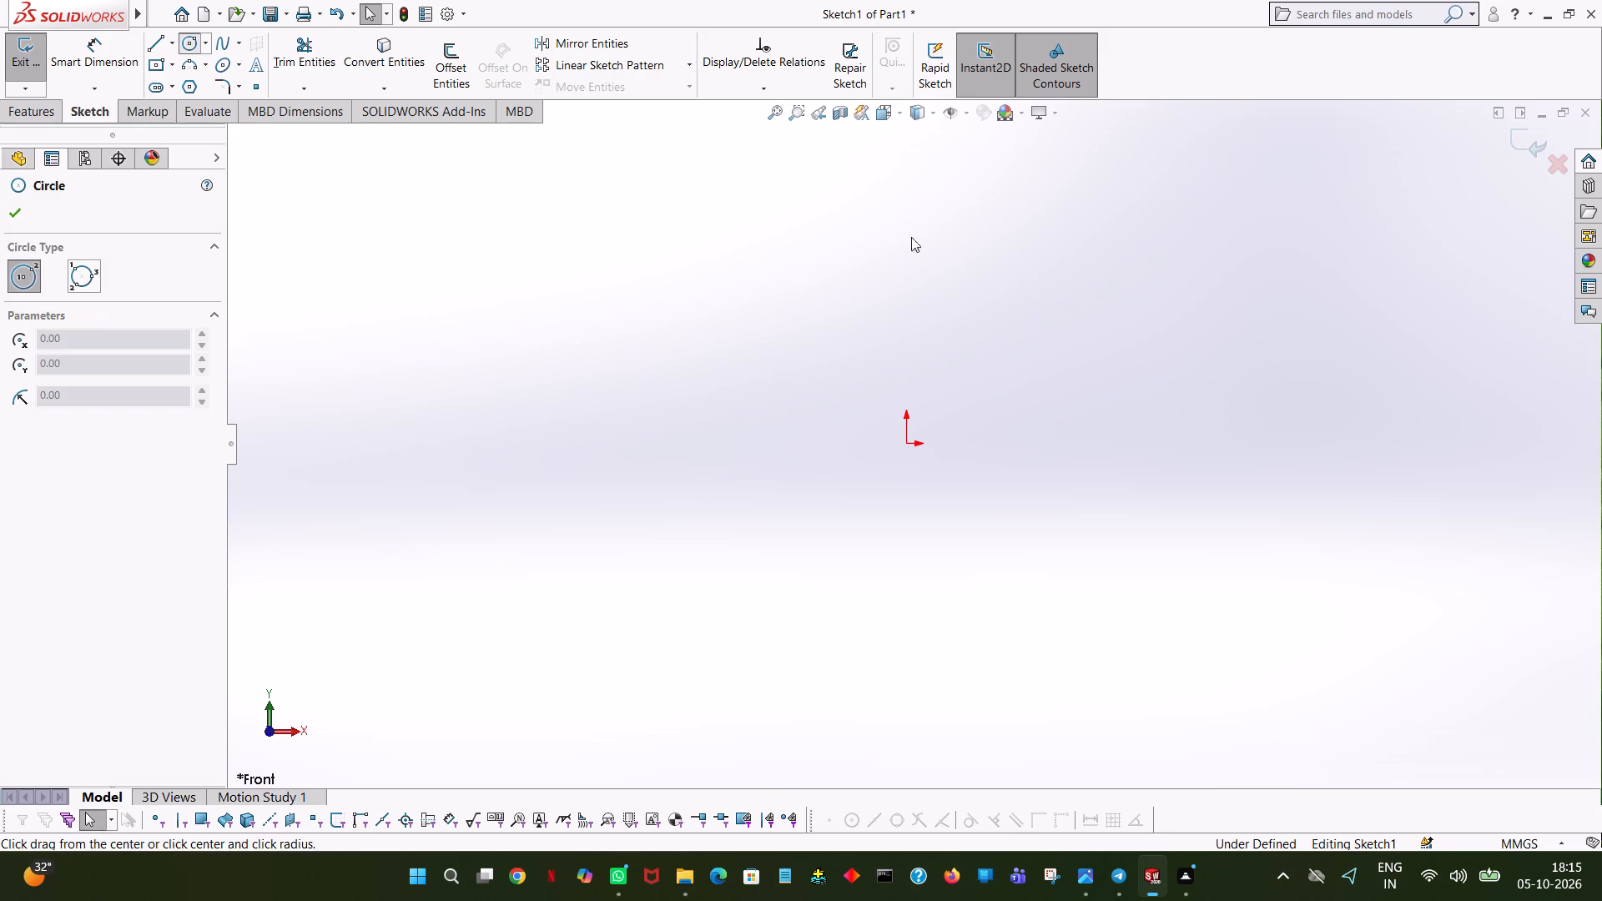
left_click(910, 441)
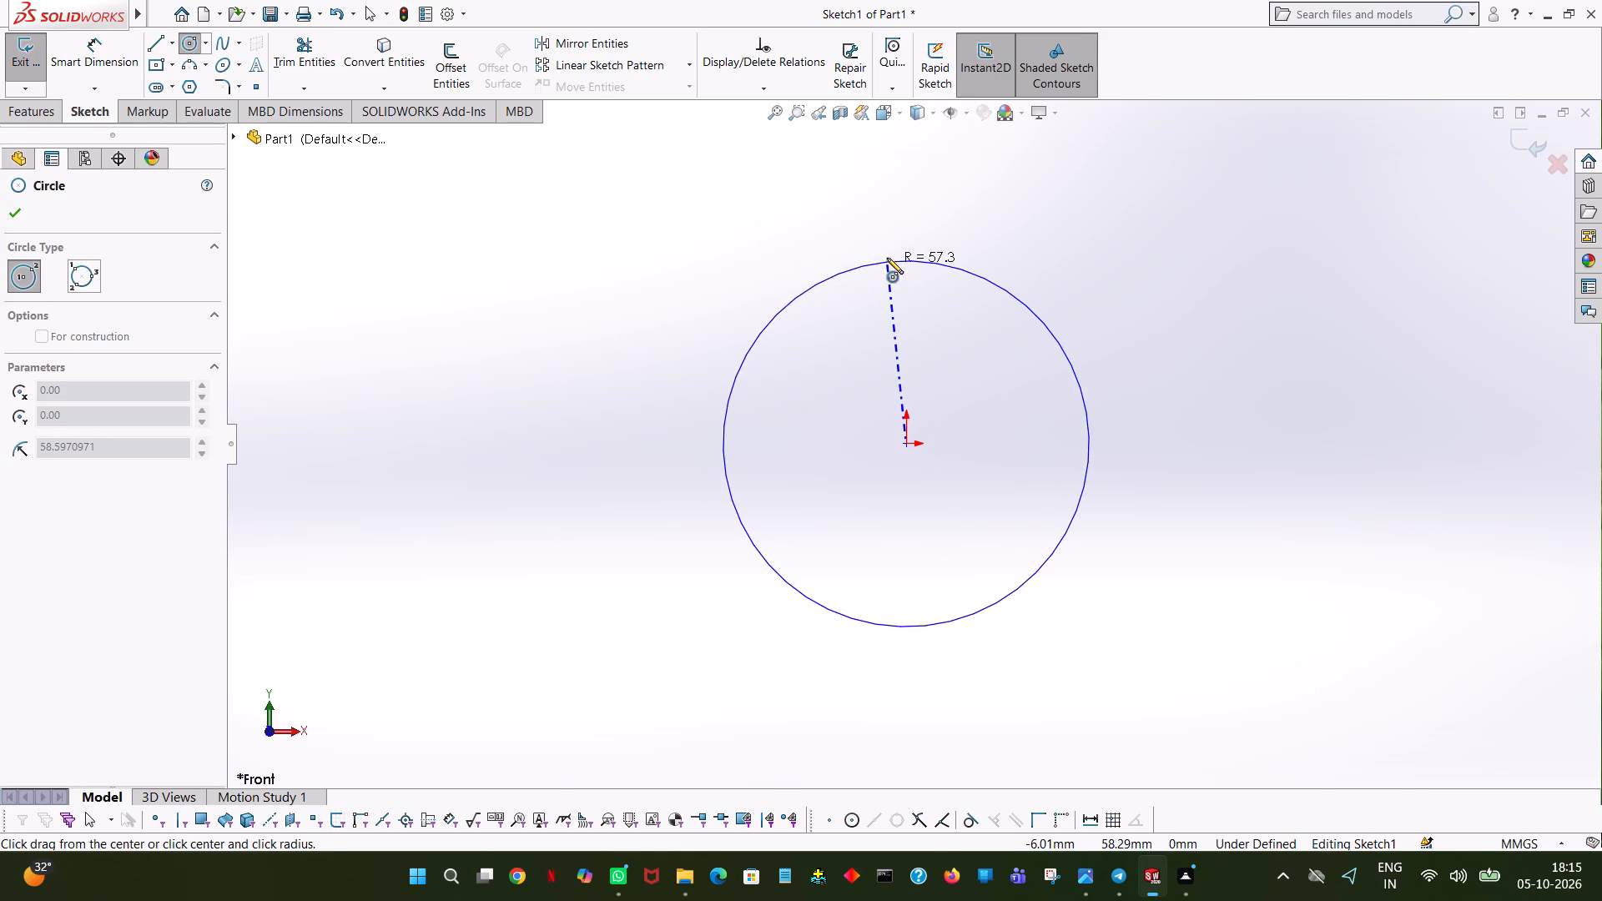
type("96/")
key("2")
key("Return")
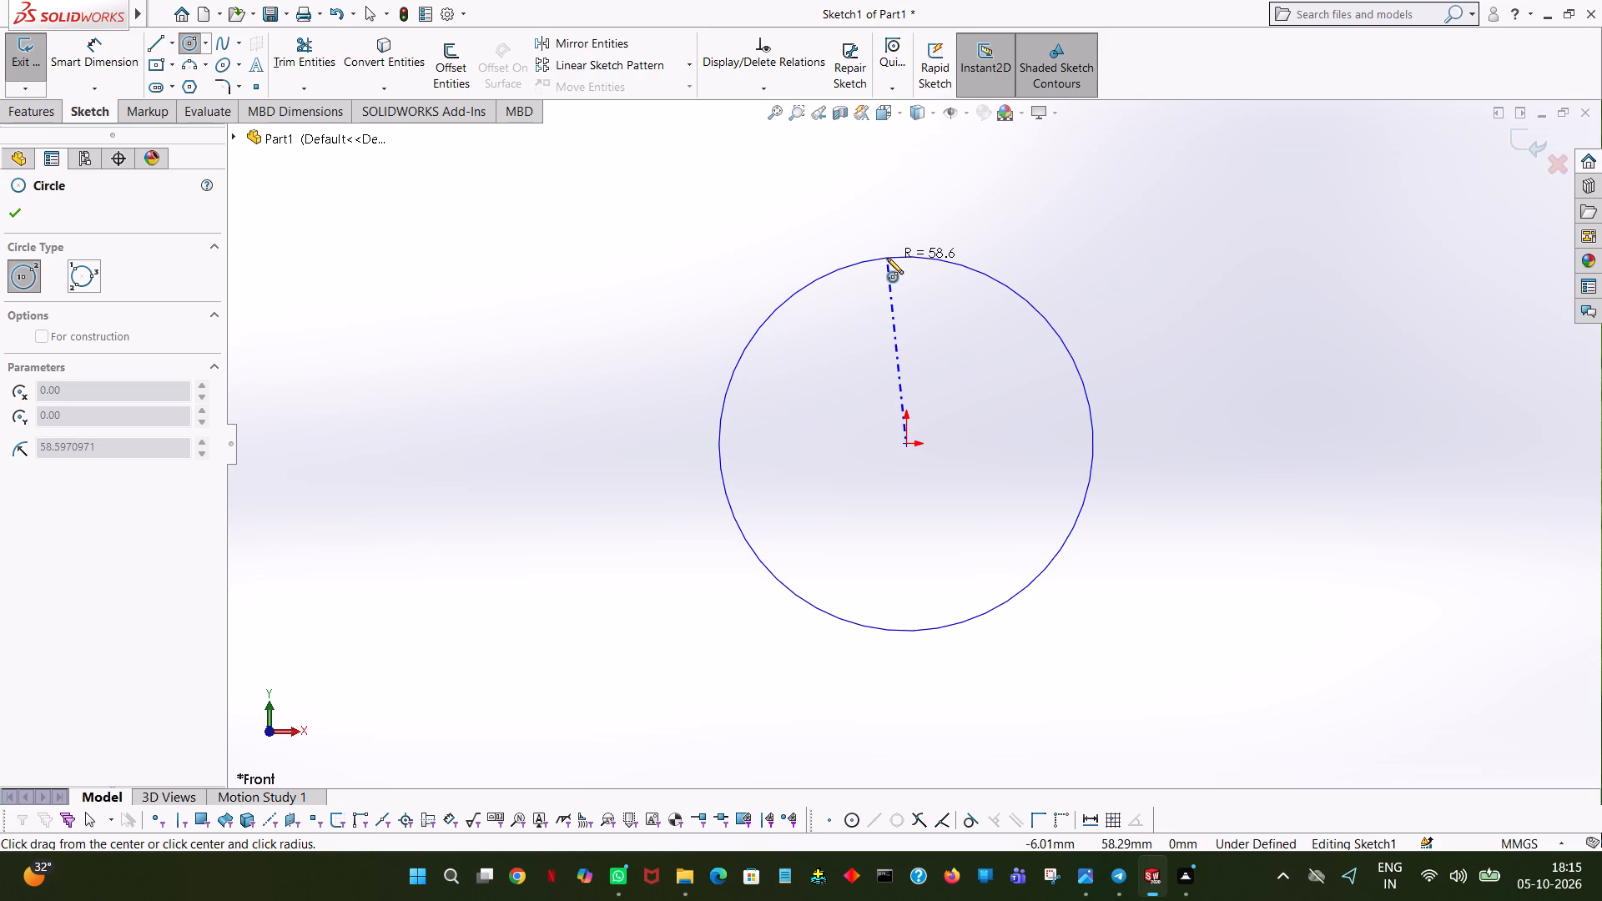
left_click(887, 258)
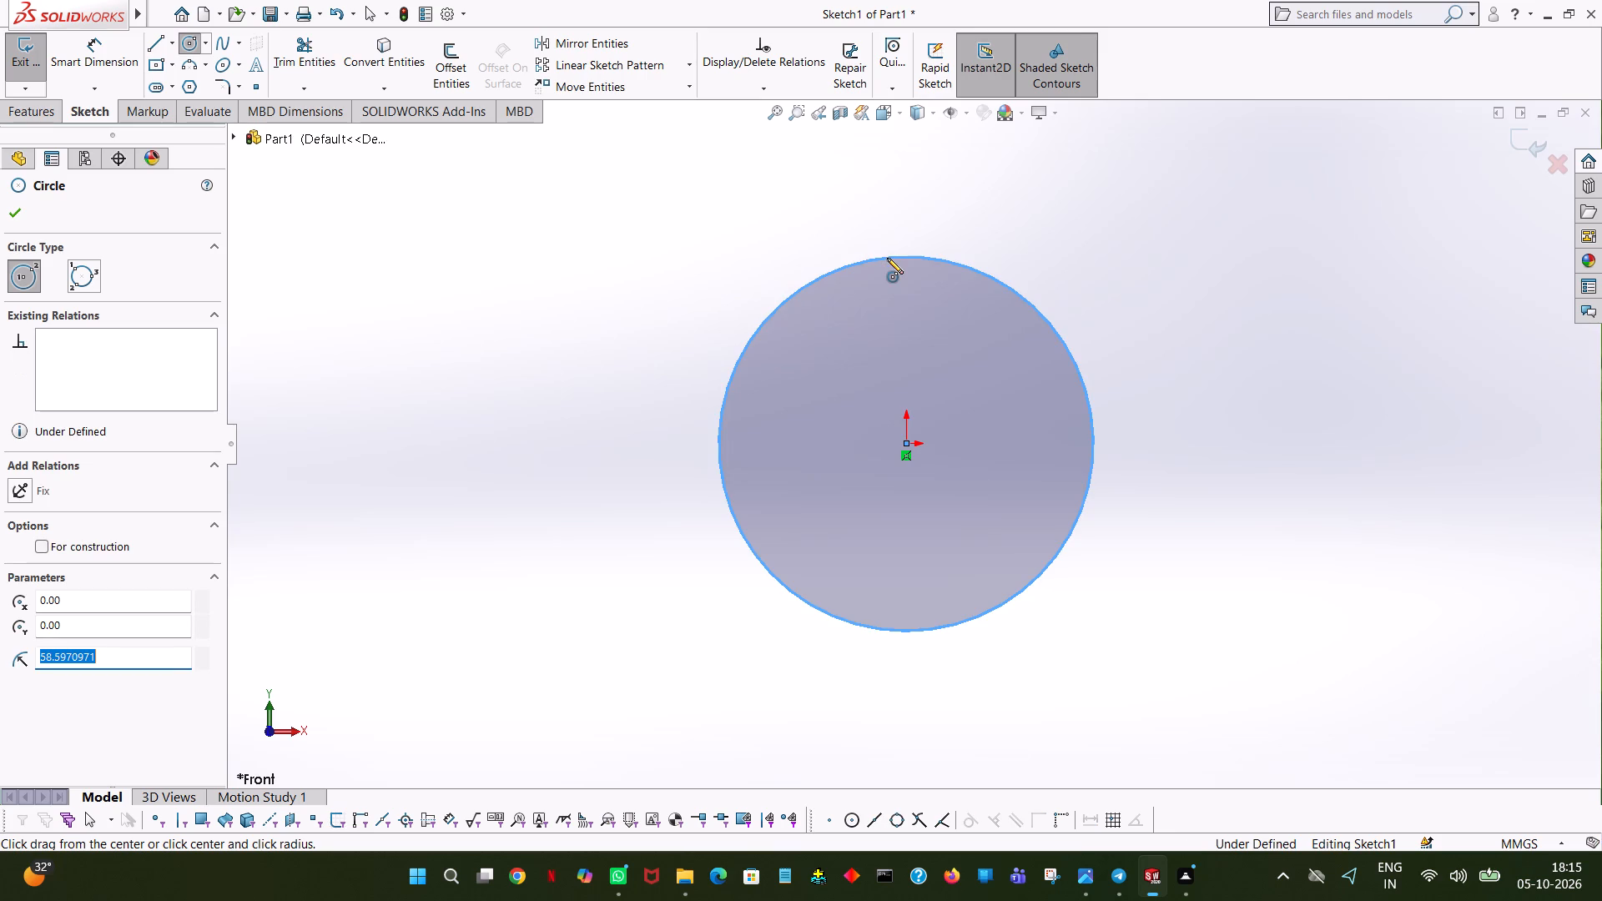
type("96/2")
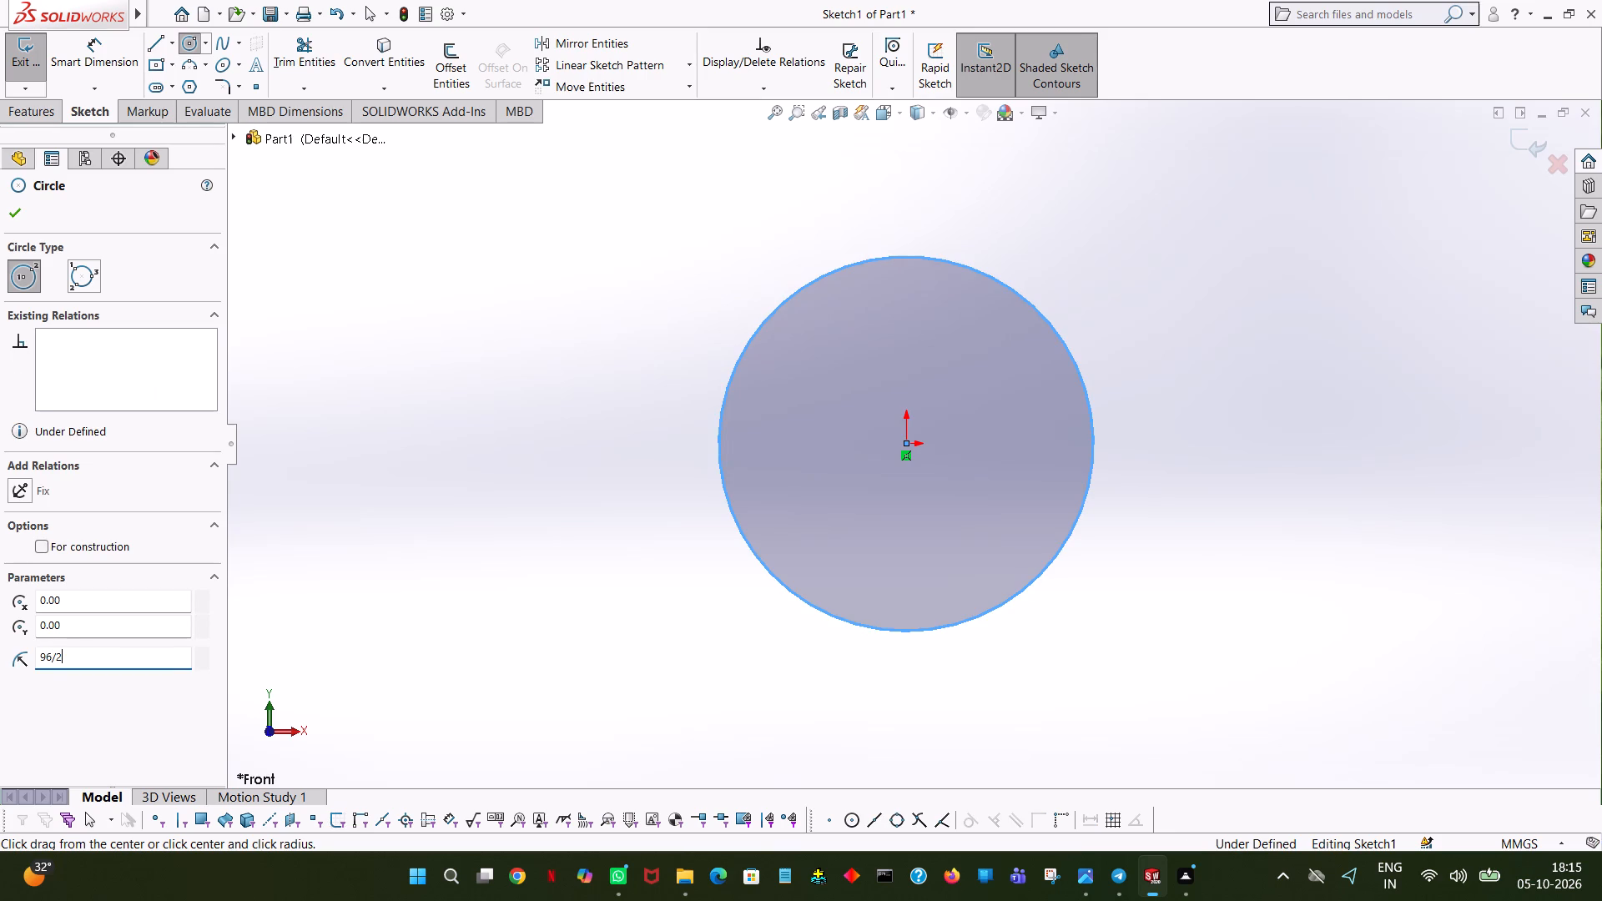
key("Return")
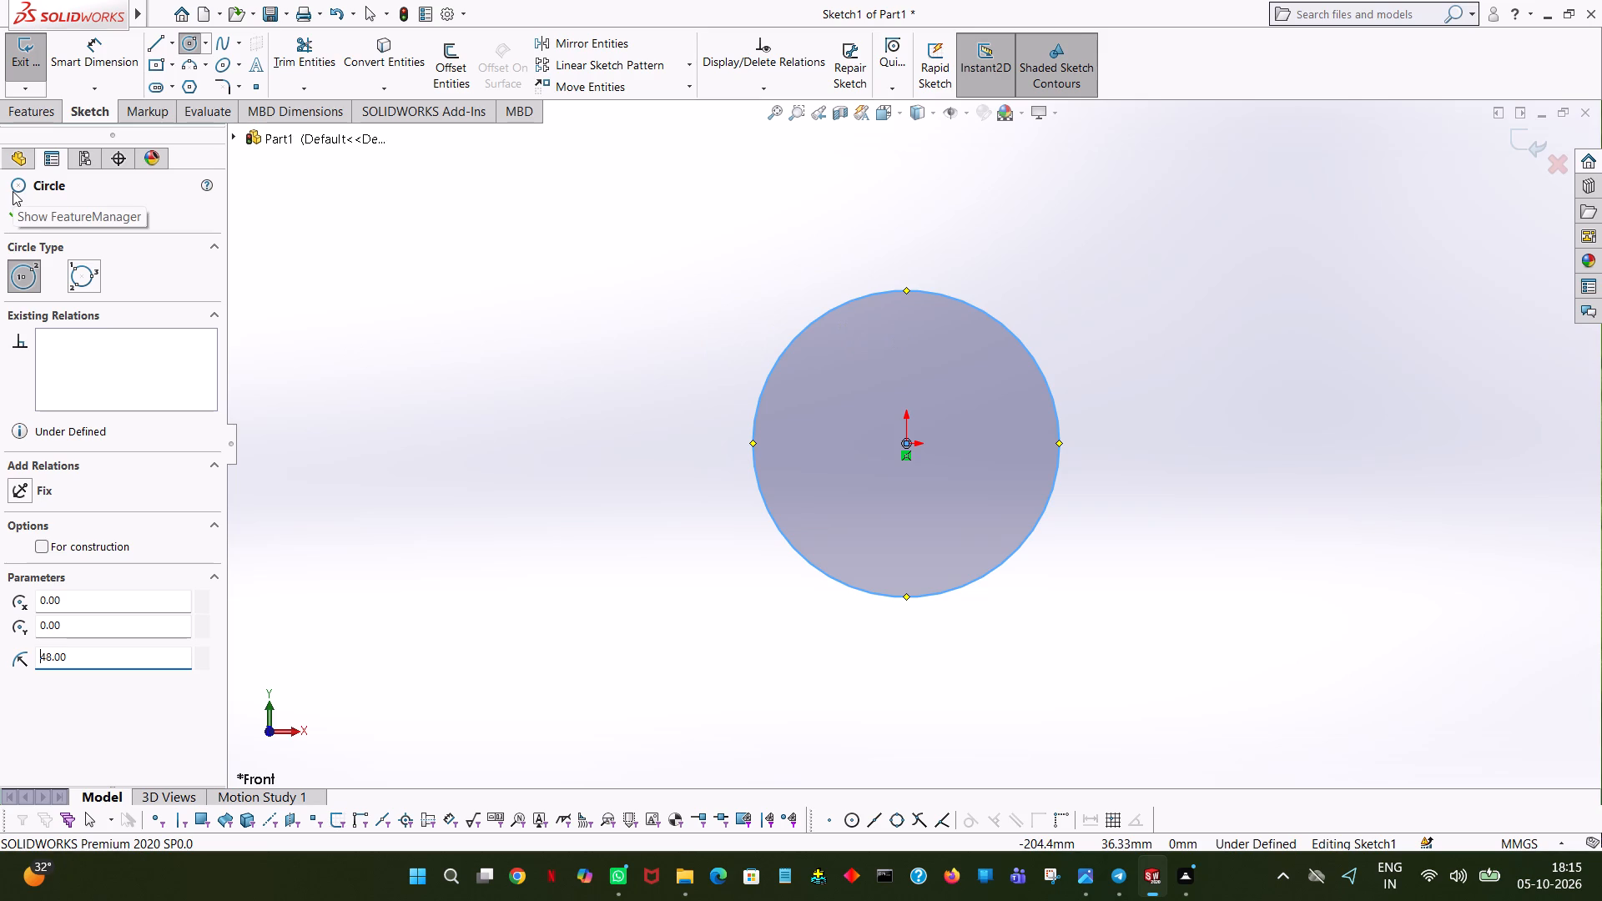
left_click(12, 216)
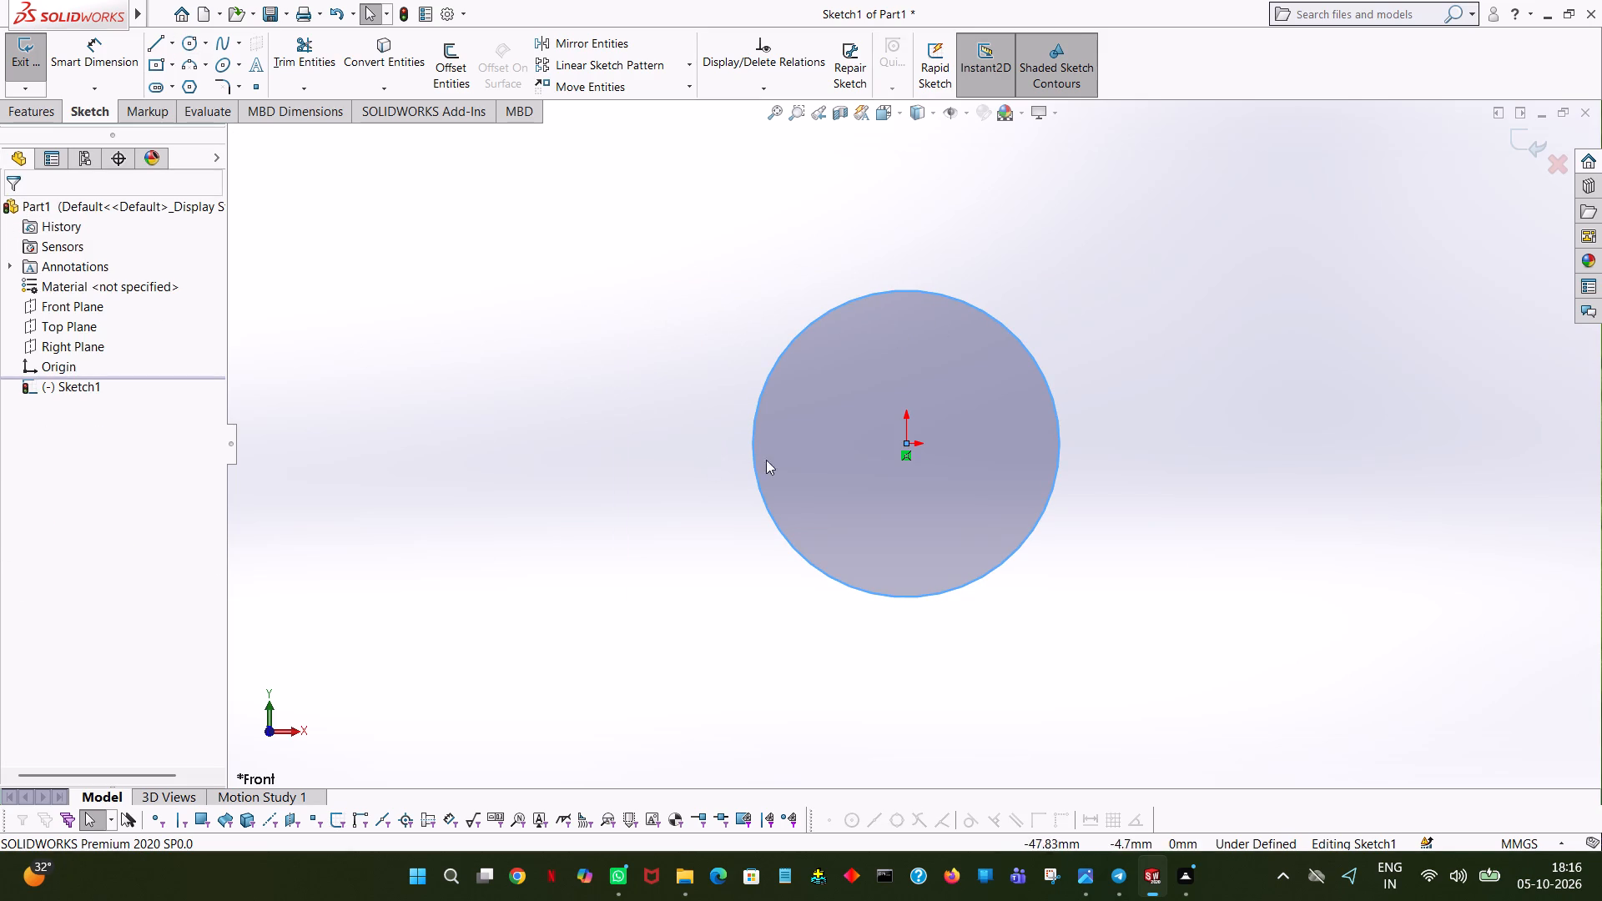
left_click(818, 249)
left_click(158, 38)
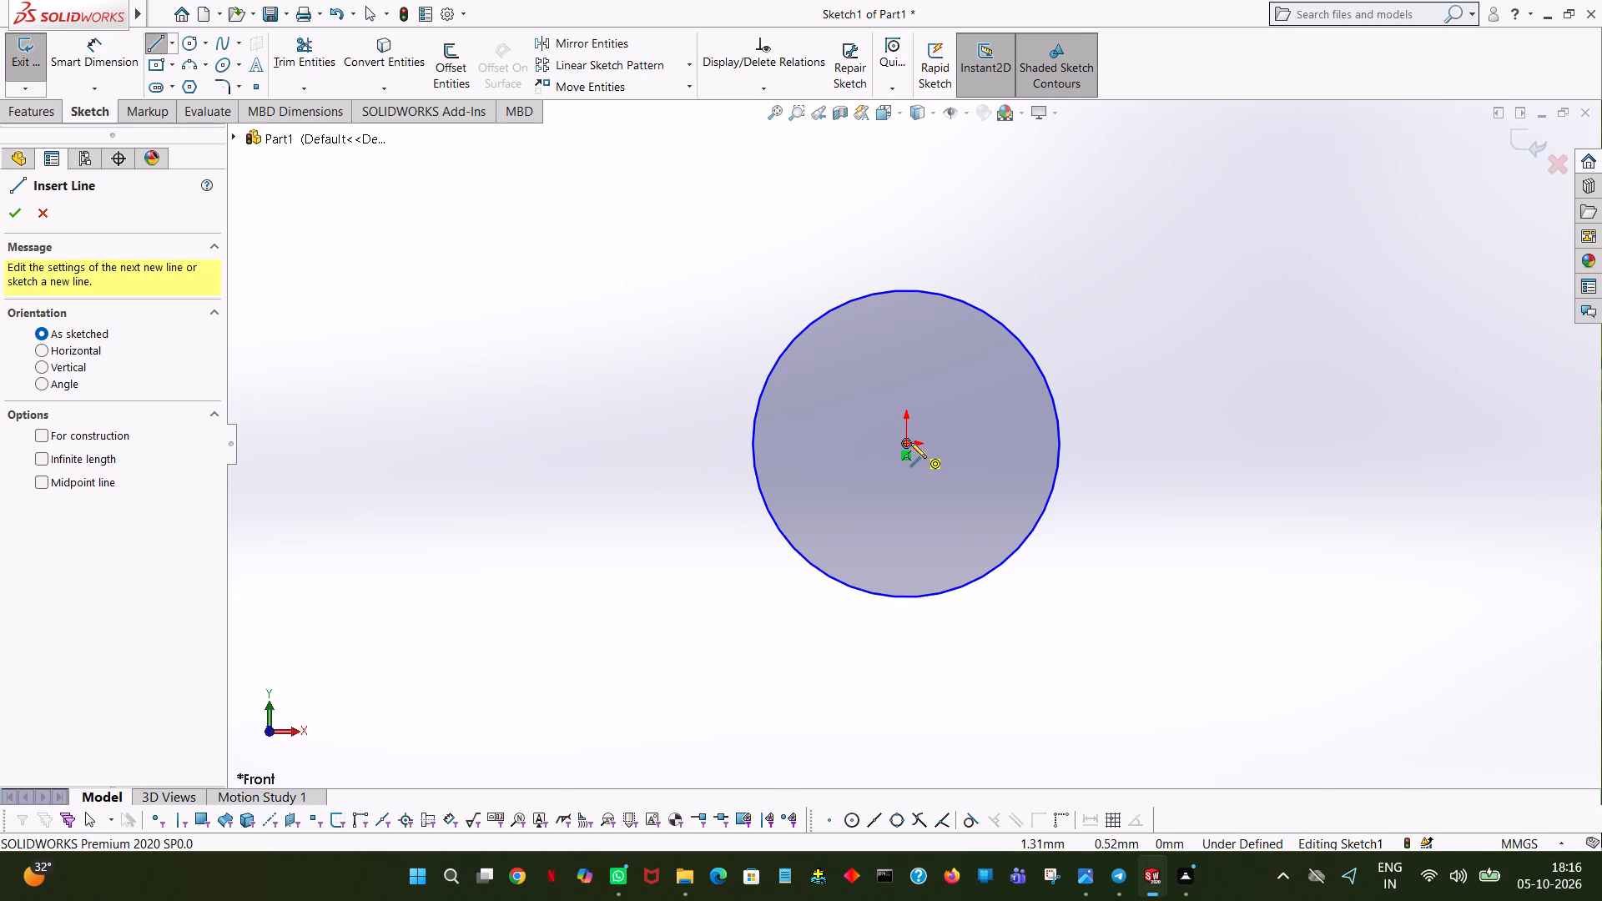
left_click(13, 213)
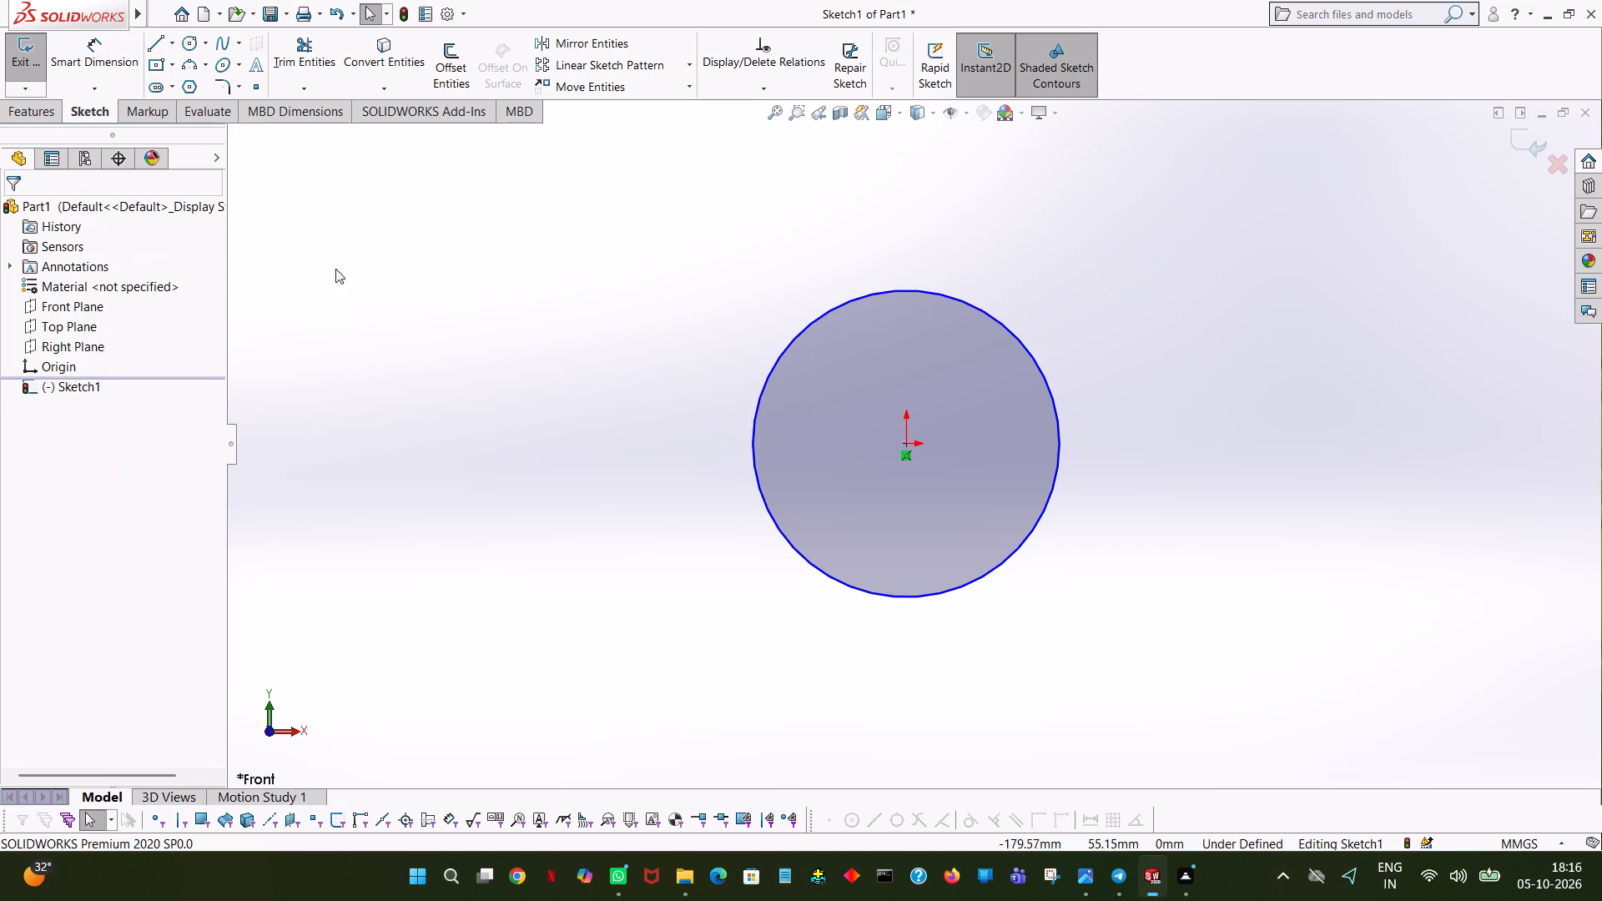
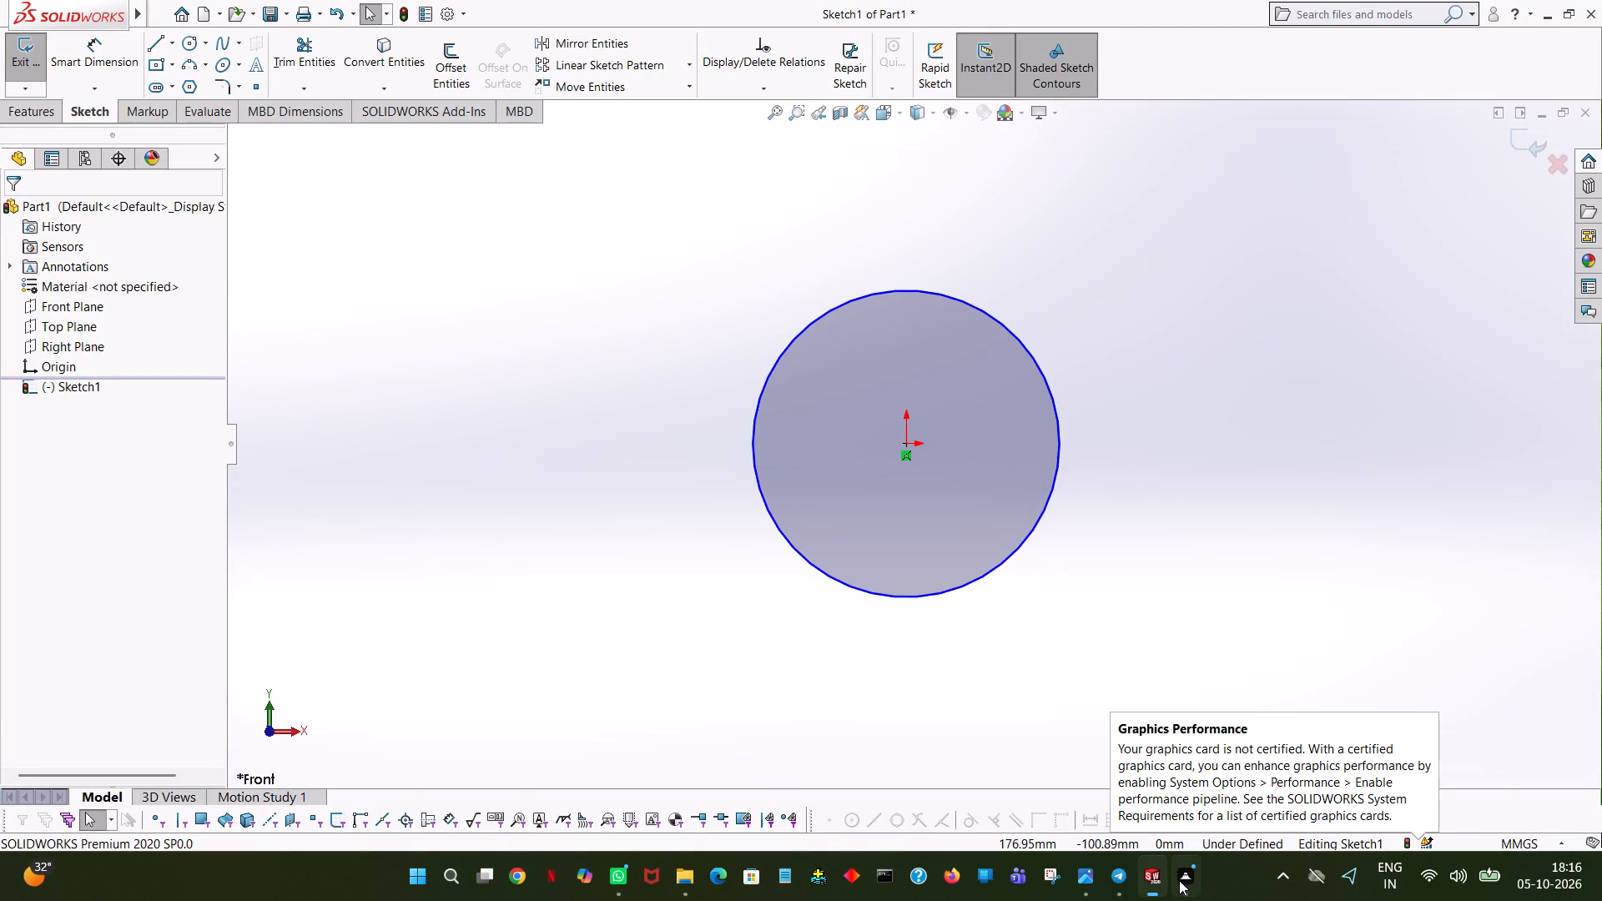
Extrude the circle as a solid boss using the Mid Plane end condition with a depth of 40 mm.
left_click(12, 108)
left_click(23, 63)
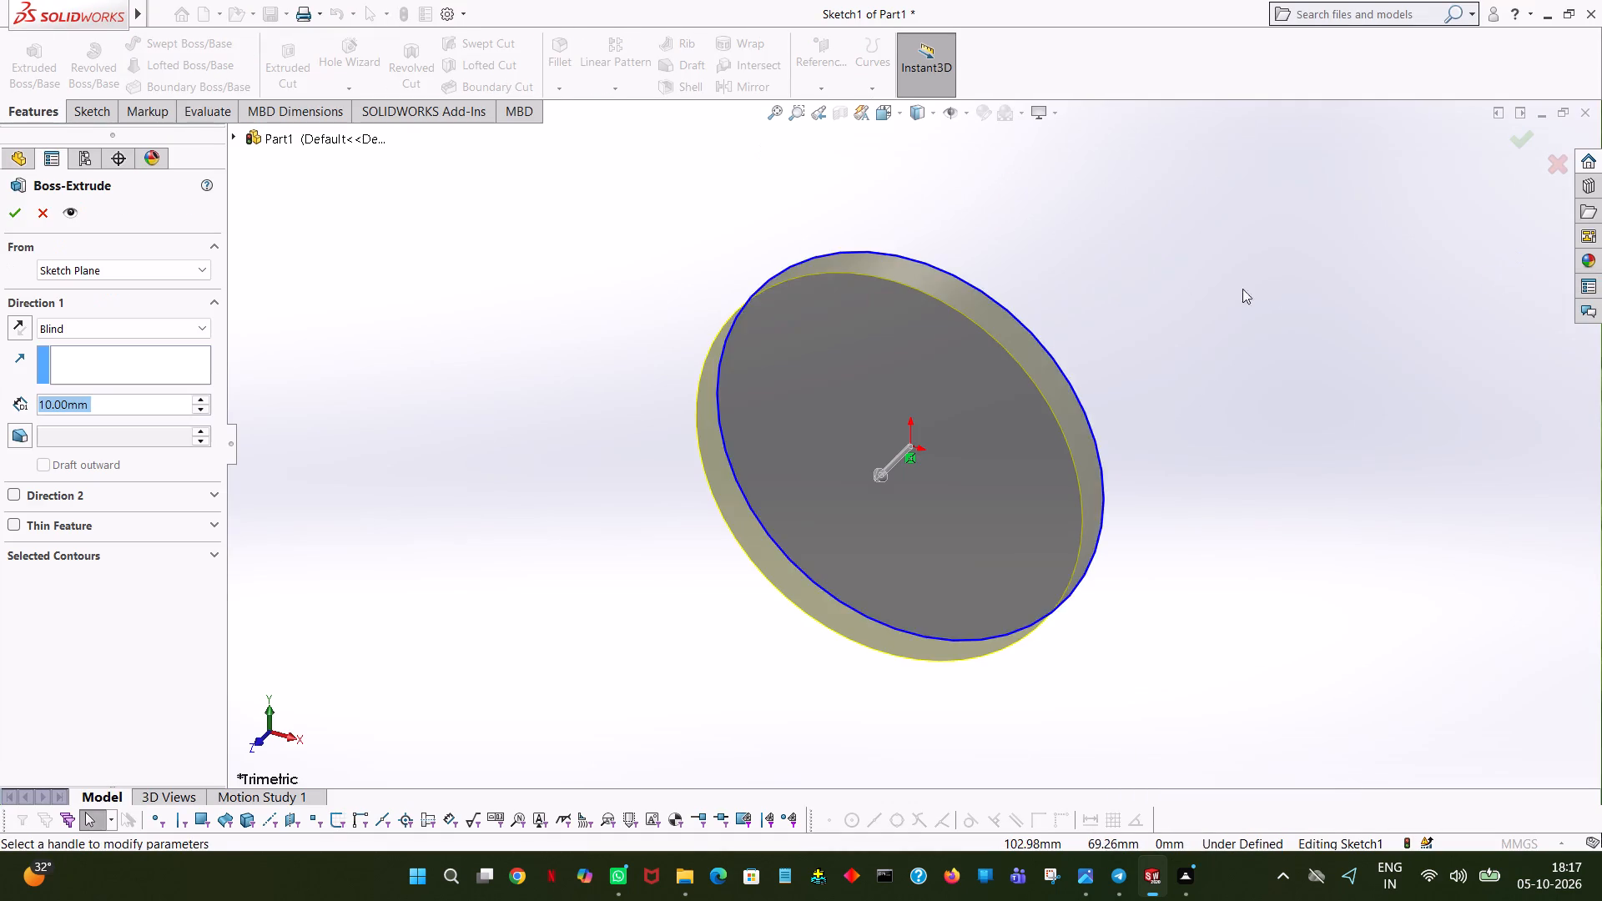
left_click(124, 326)
left_click(74, 416)
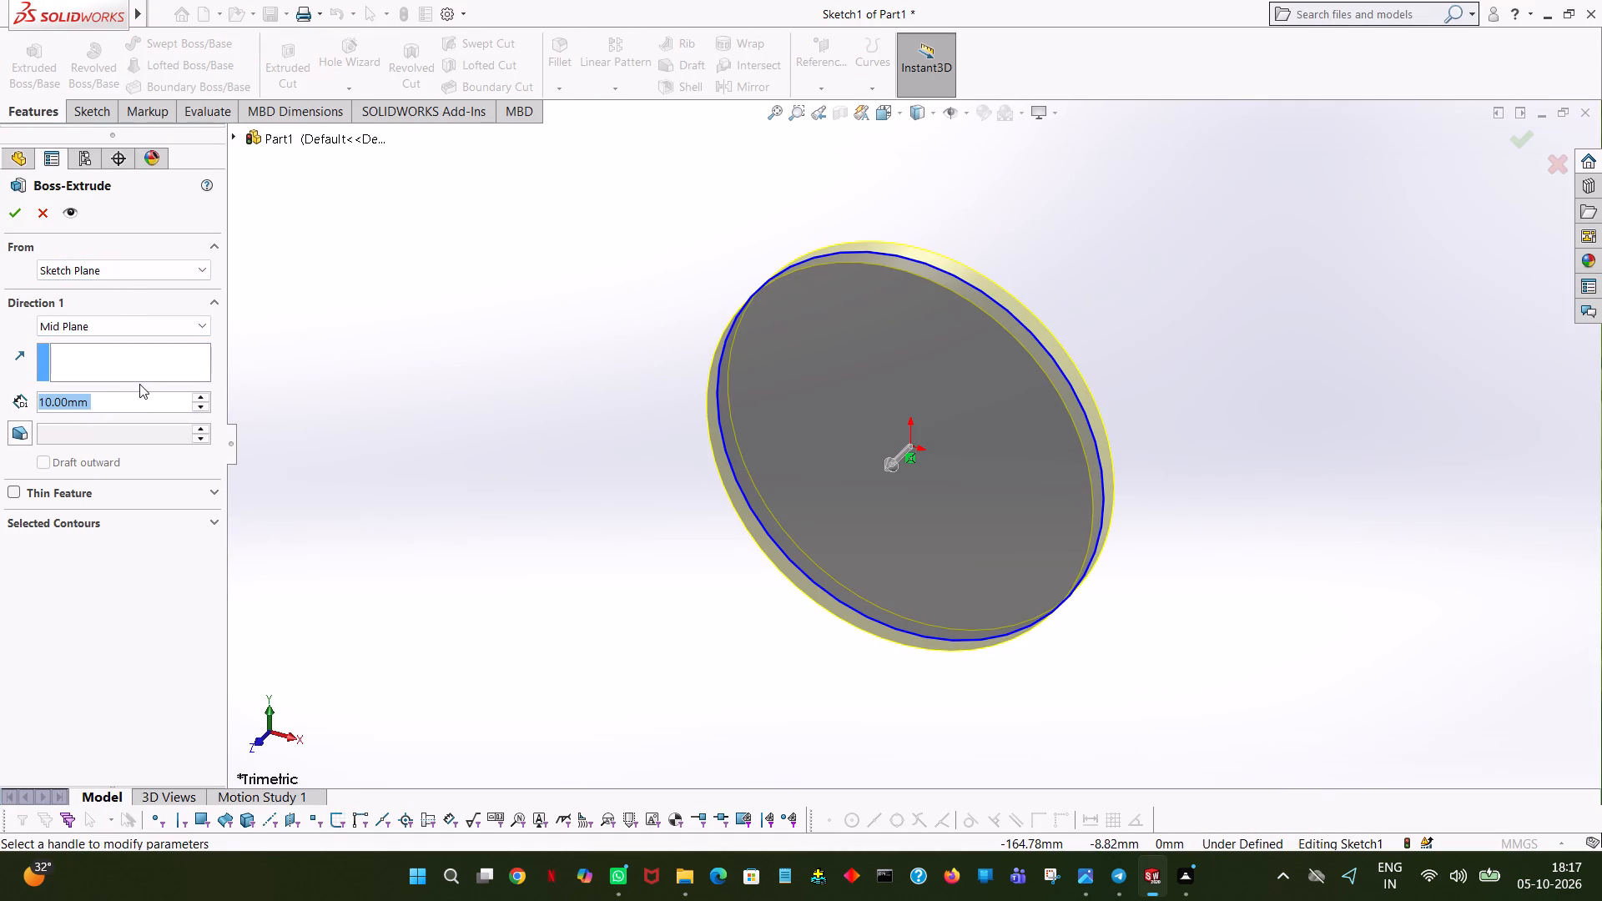
type("4010")
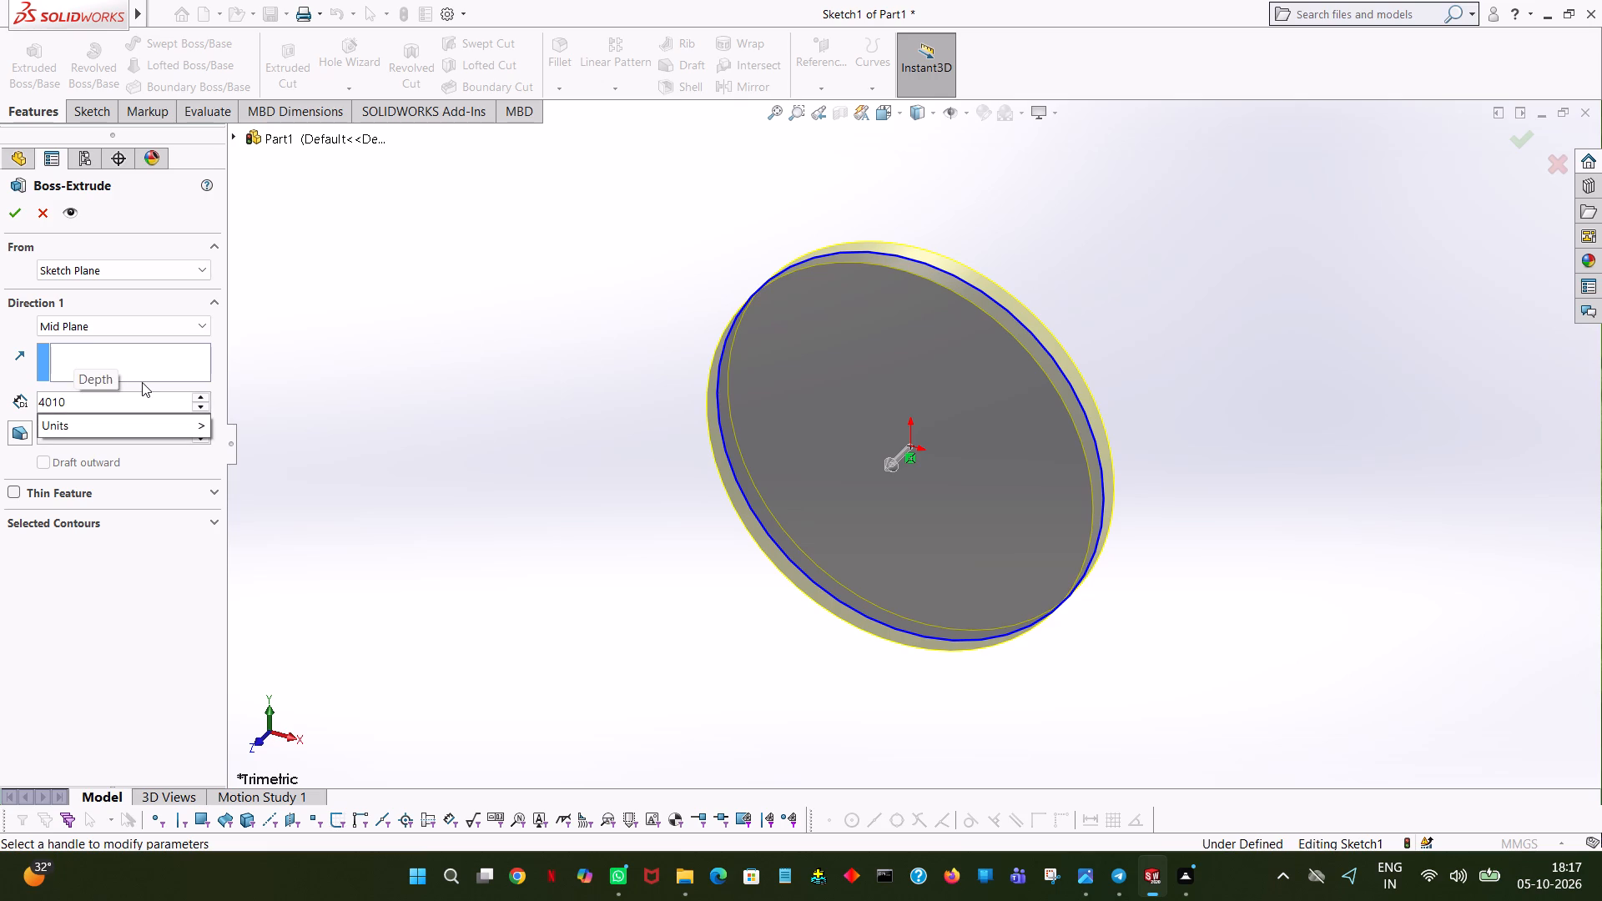
key("BackSpace")
key("BackSpace")
left_click(542, 317)
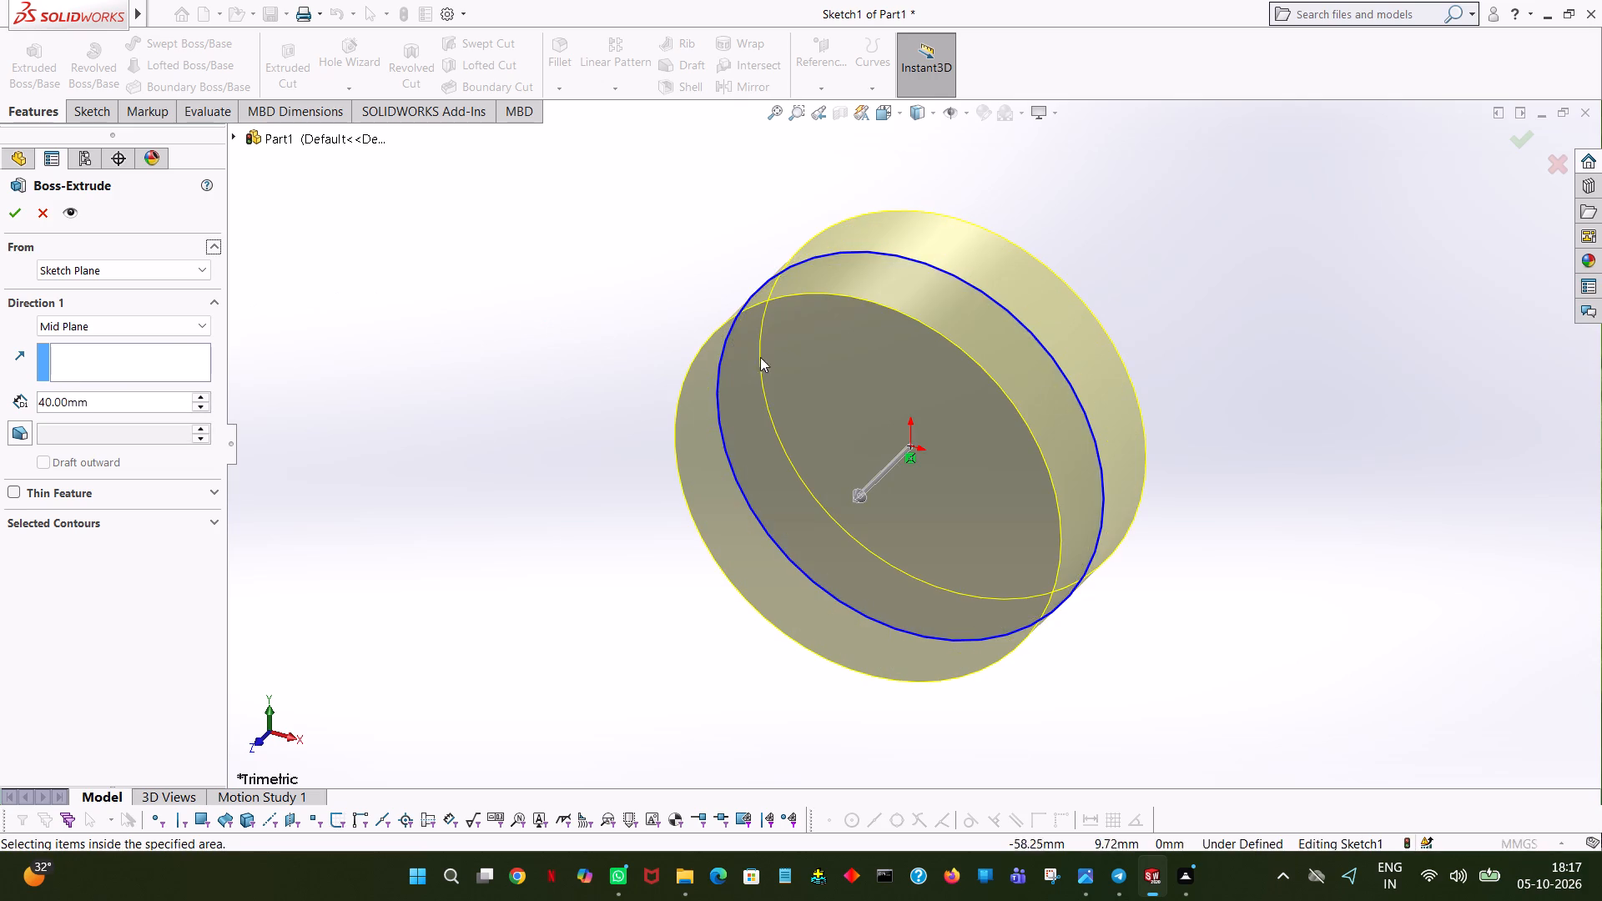
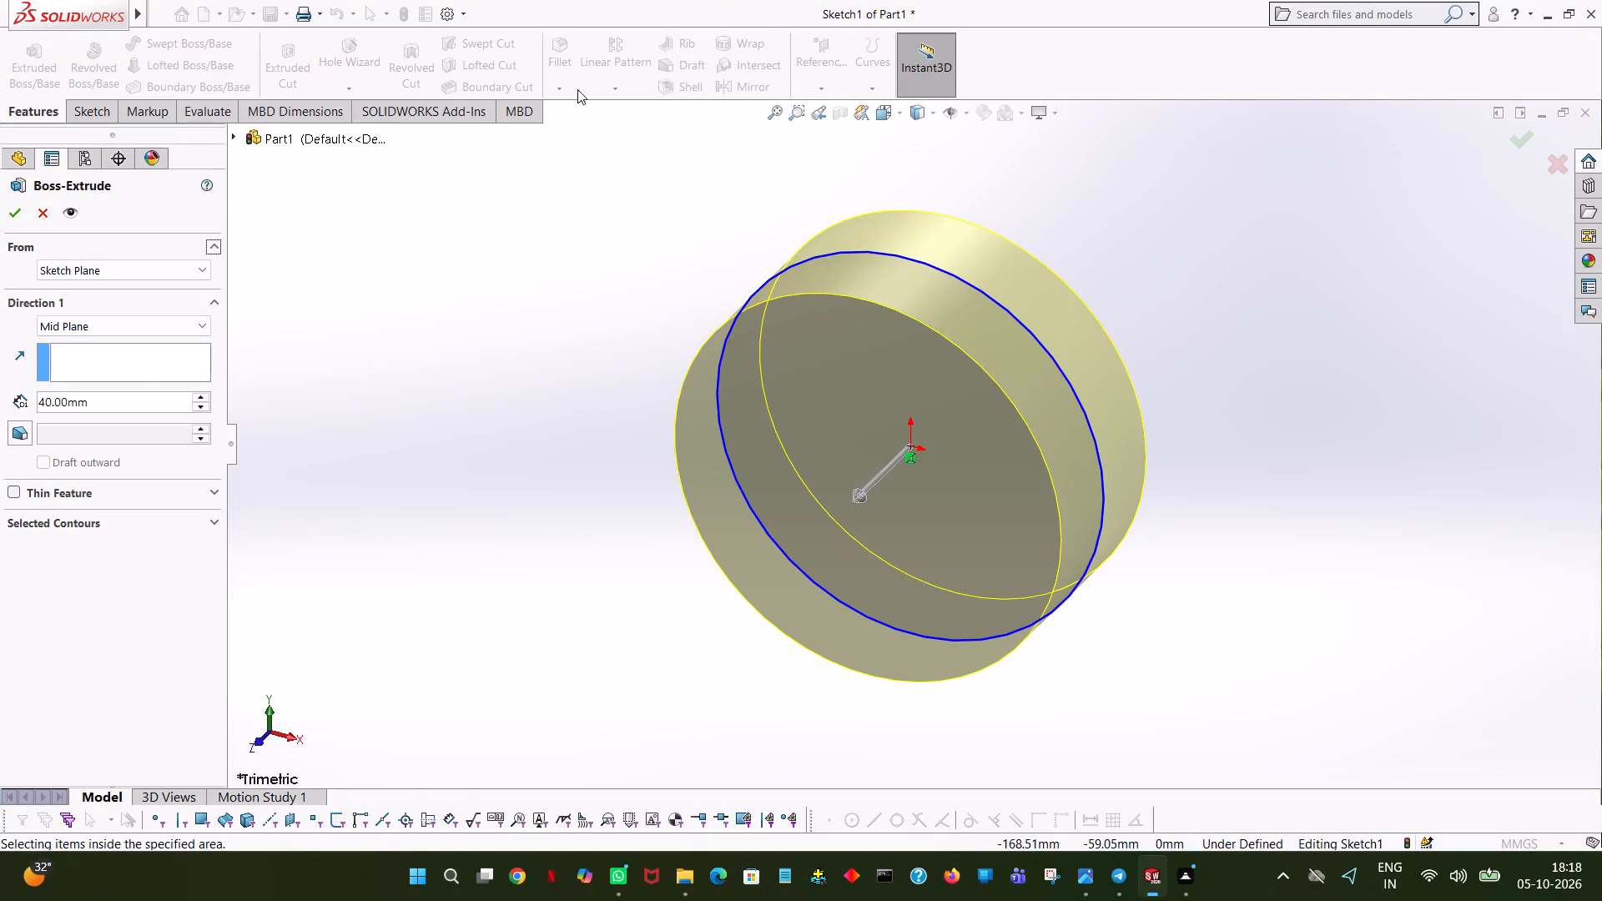
Accept the 40 mm Mid Plane boss extrusion of the circle.
left_click(15, 208)
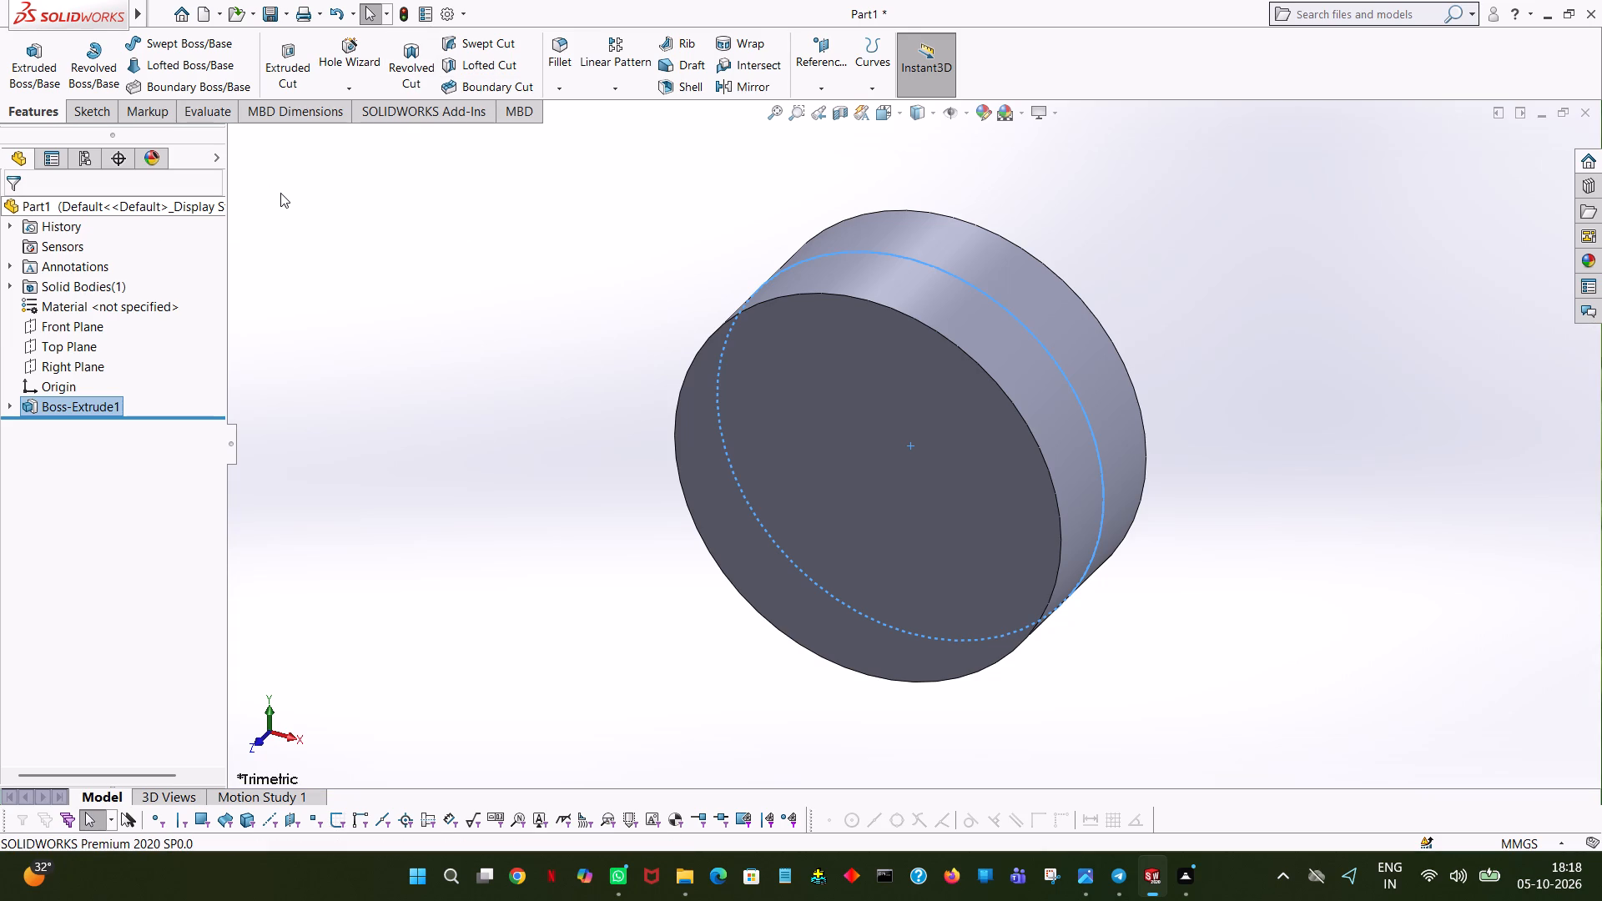
key("ctrl+7")
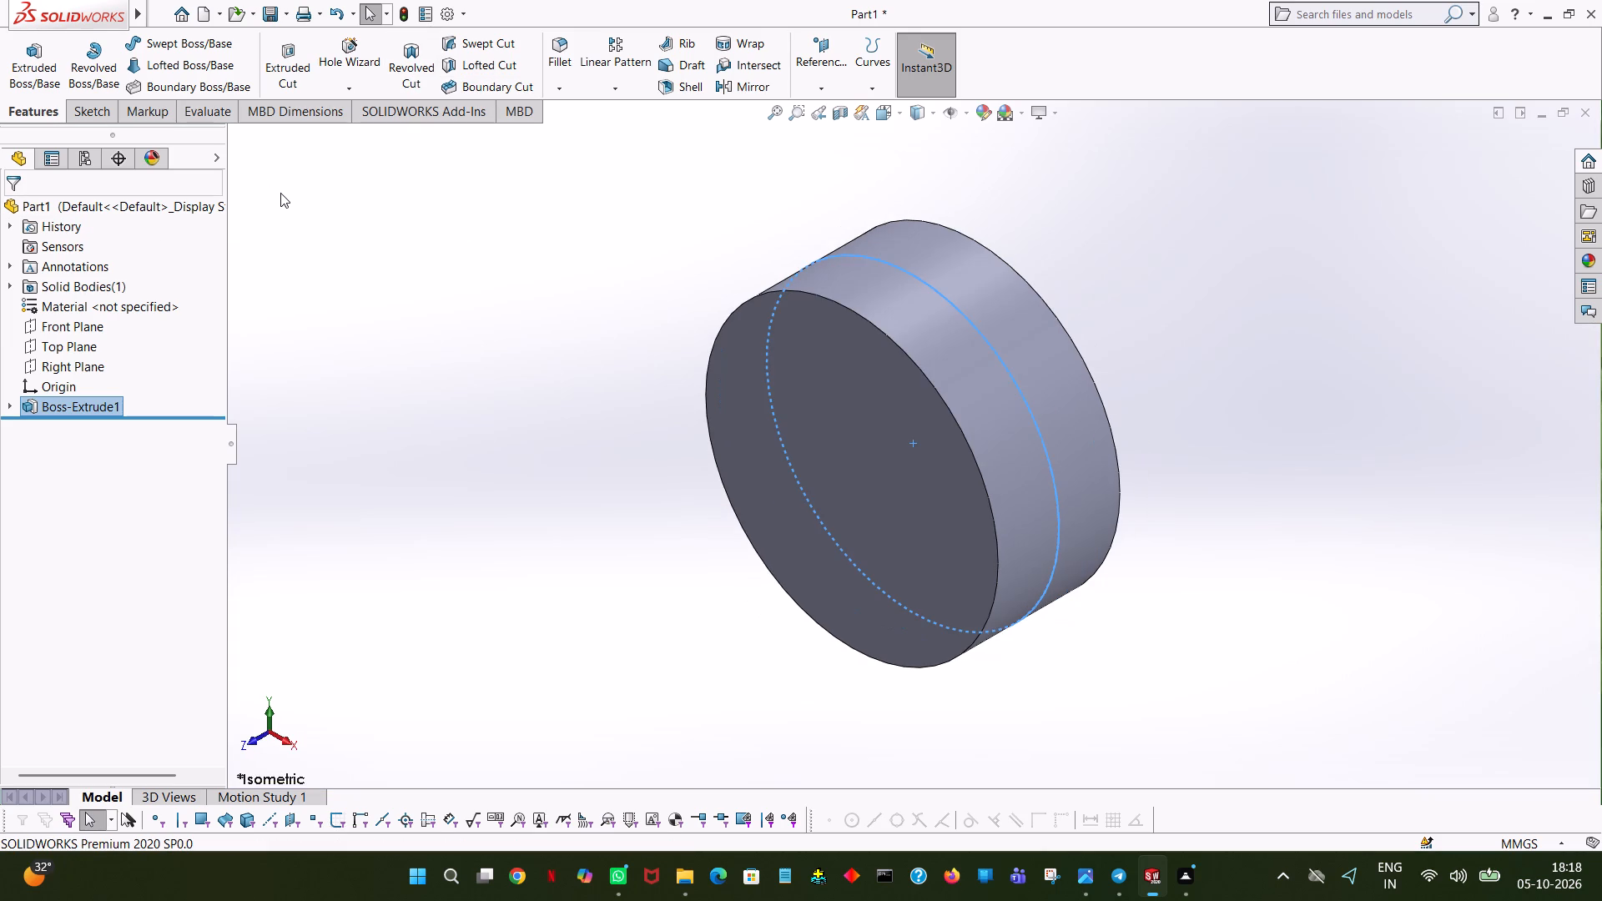
left_click(1249, 374)
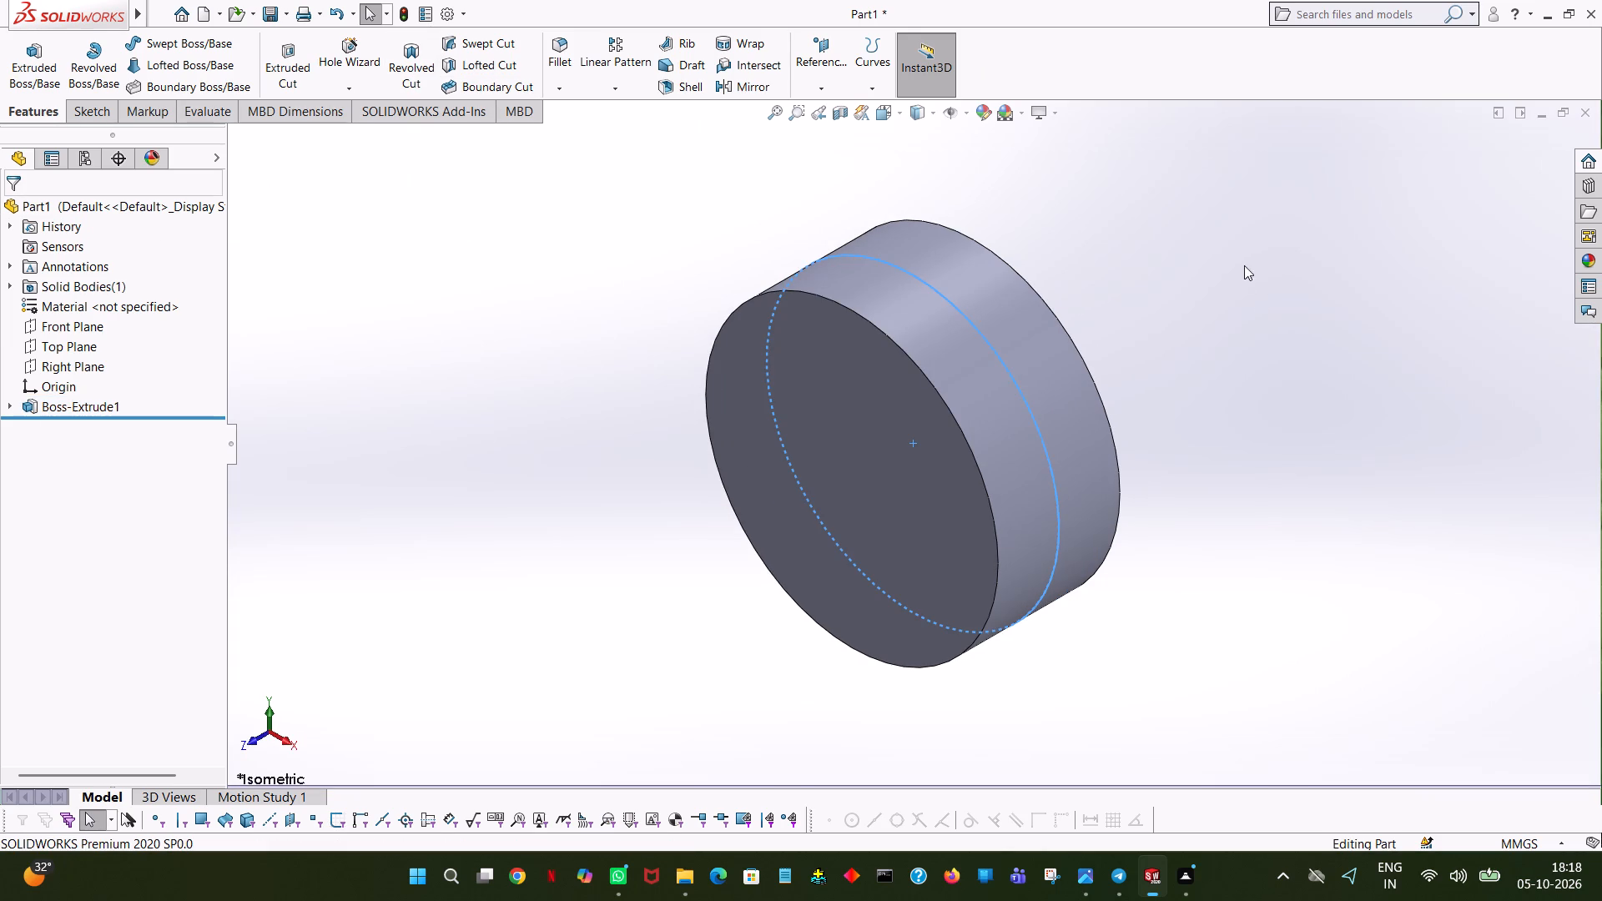
Start a new sketch on the Front Plane, viewed normal to the plane.
left_click(56, 325)
middle_click_drag(1284, 357, 1223, 261)
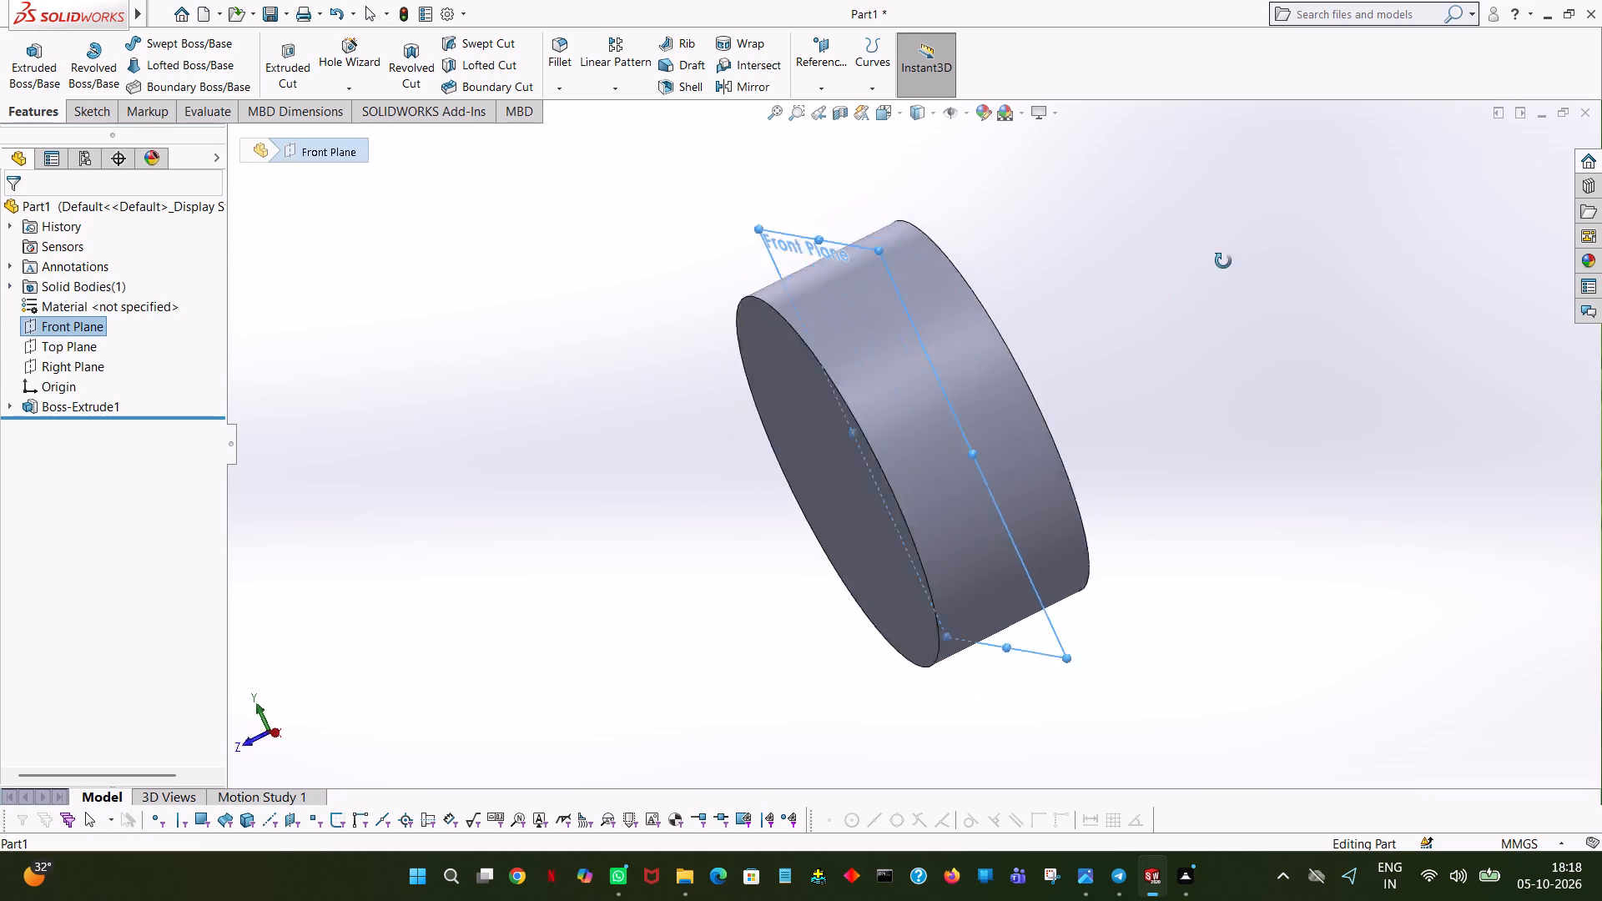
middle_click_drag(1223, 261, 1335, 154)
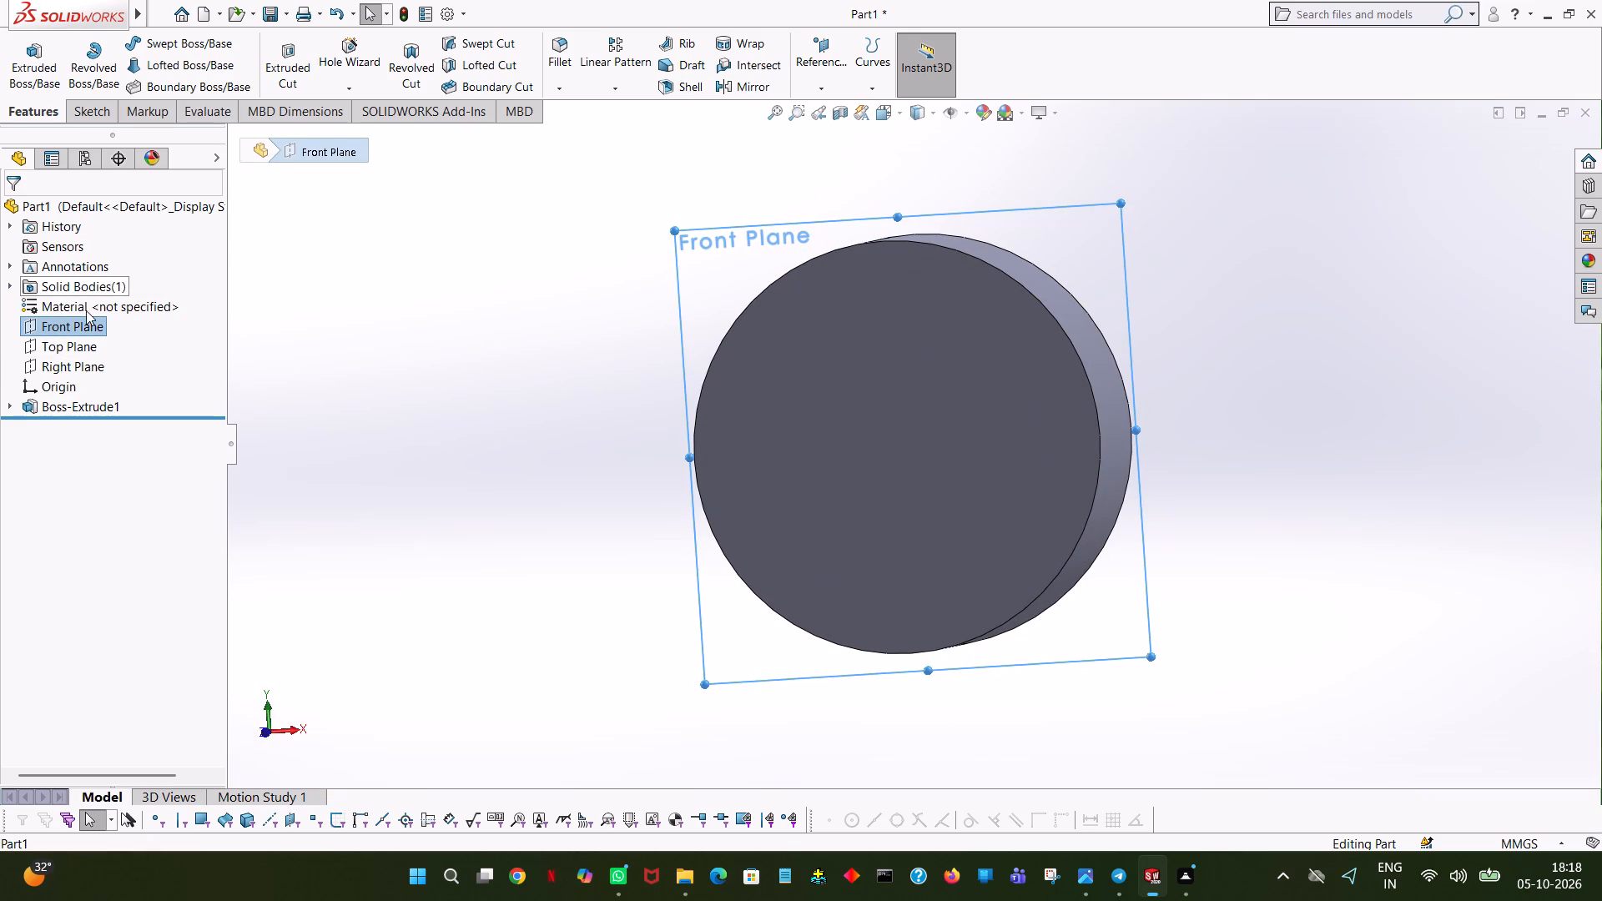
left_click(46, 325)
right_click(46, 326)
left_click(57, 310)
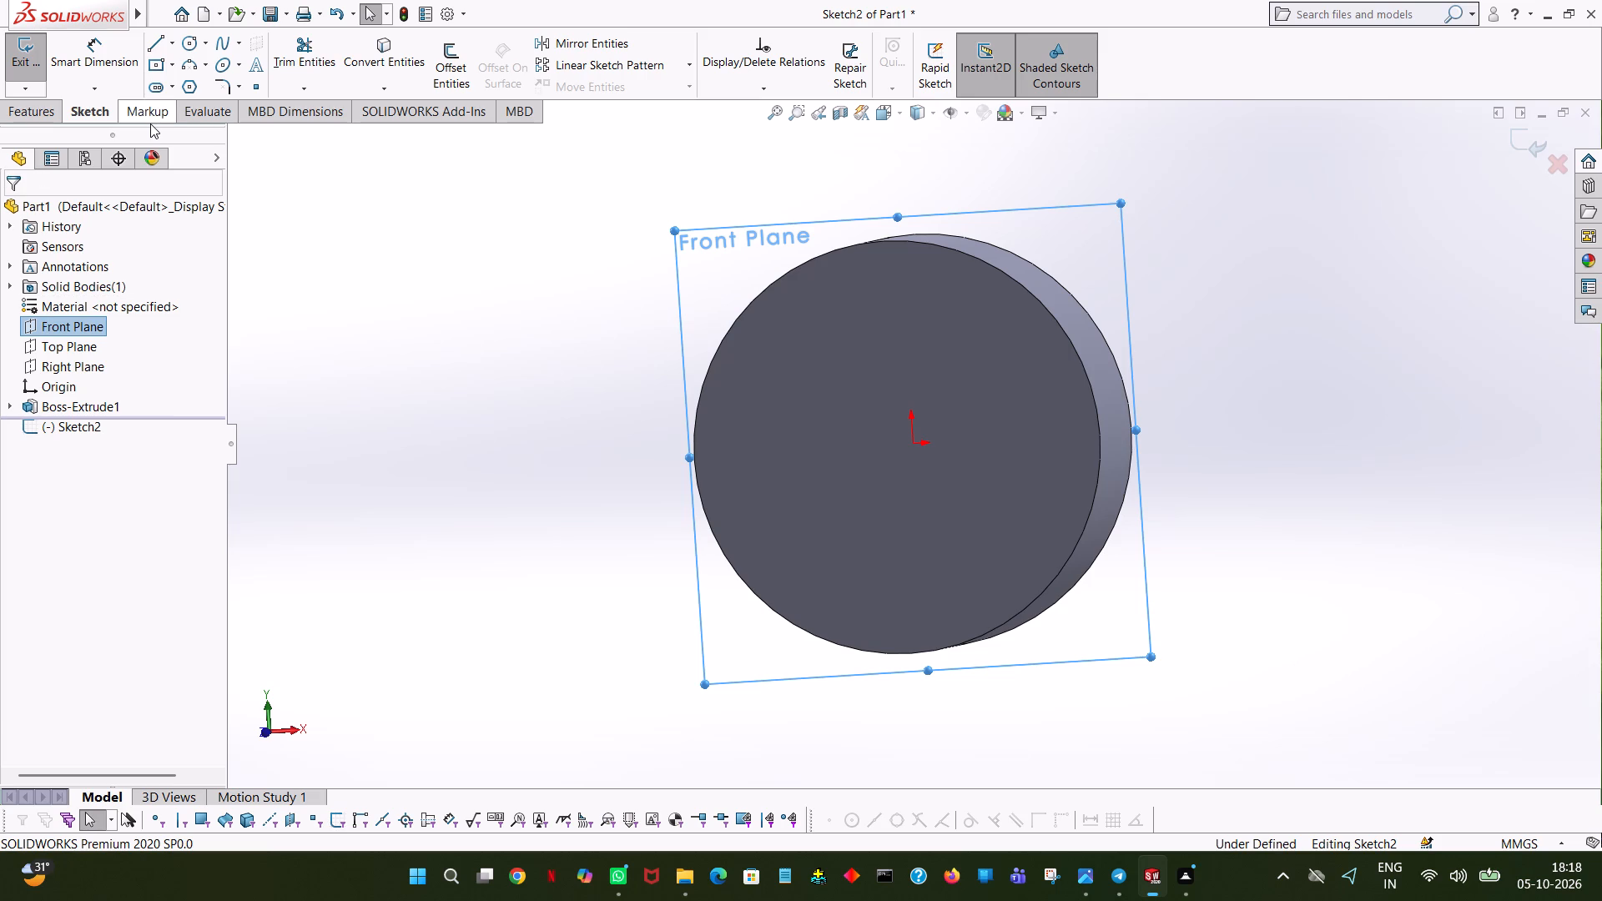
key("space")
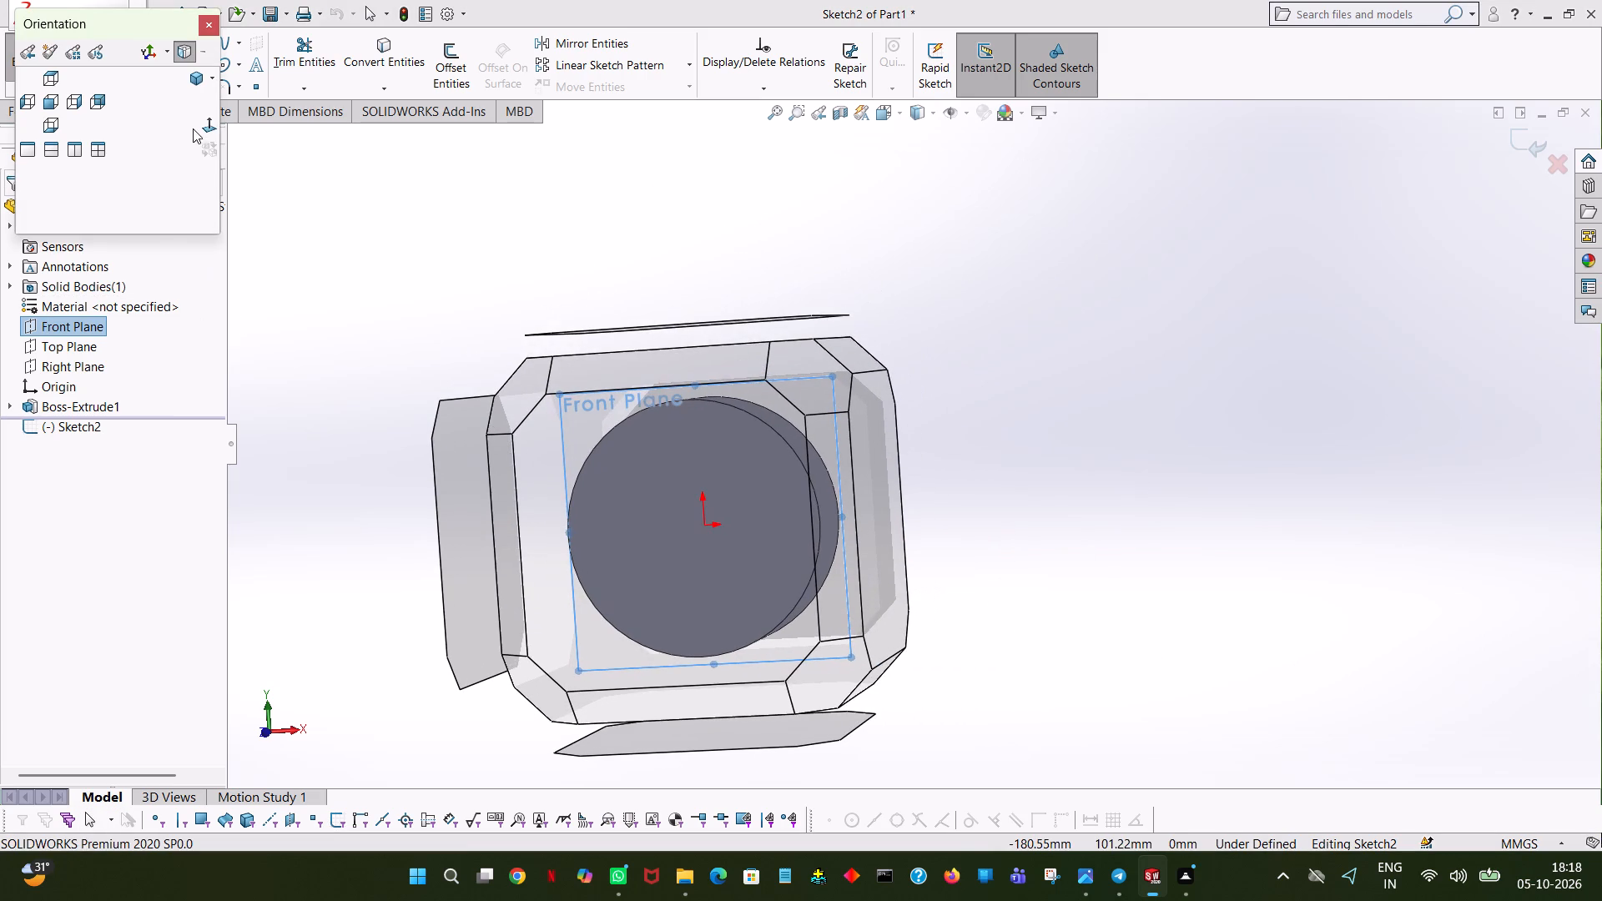
left_click(201, 123)
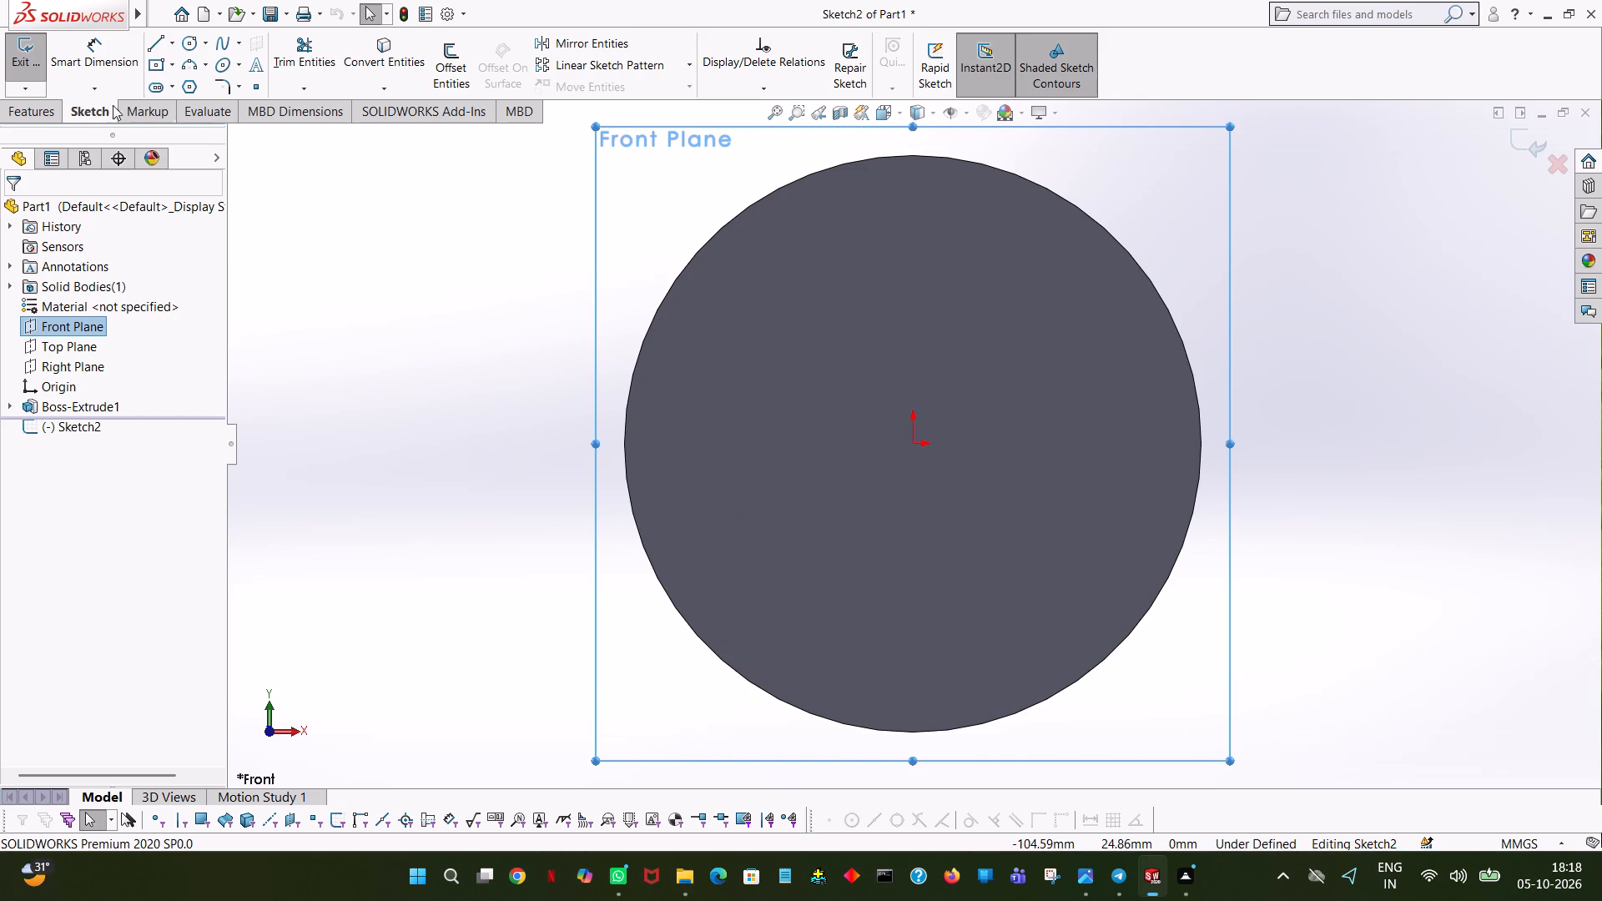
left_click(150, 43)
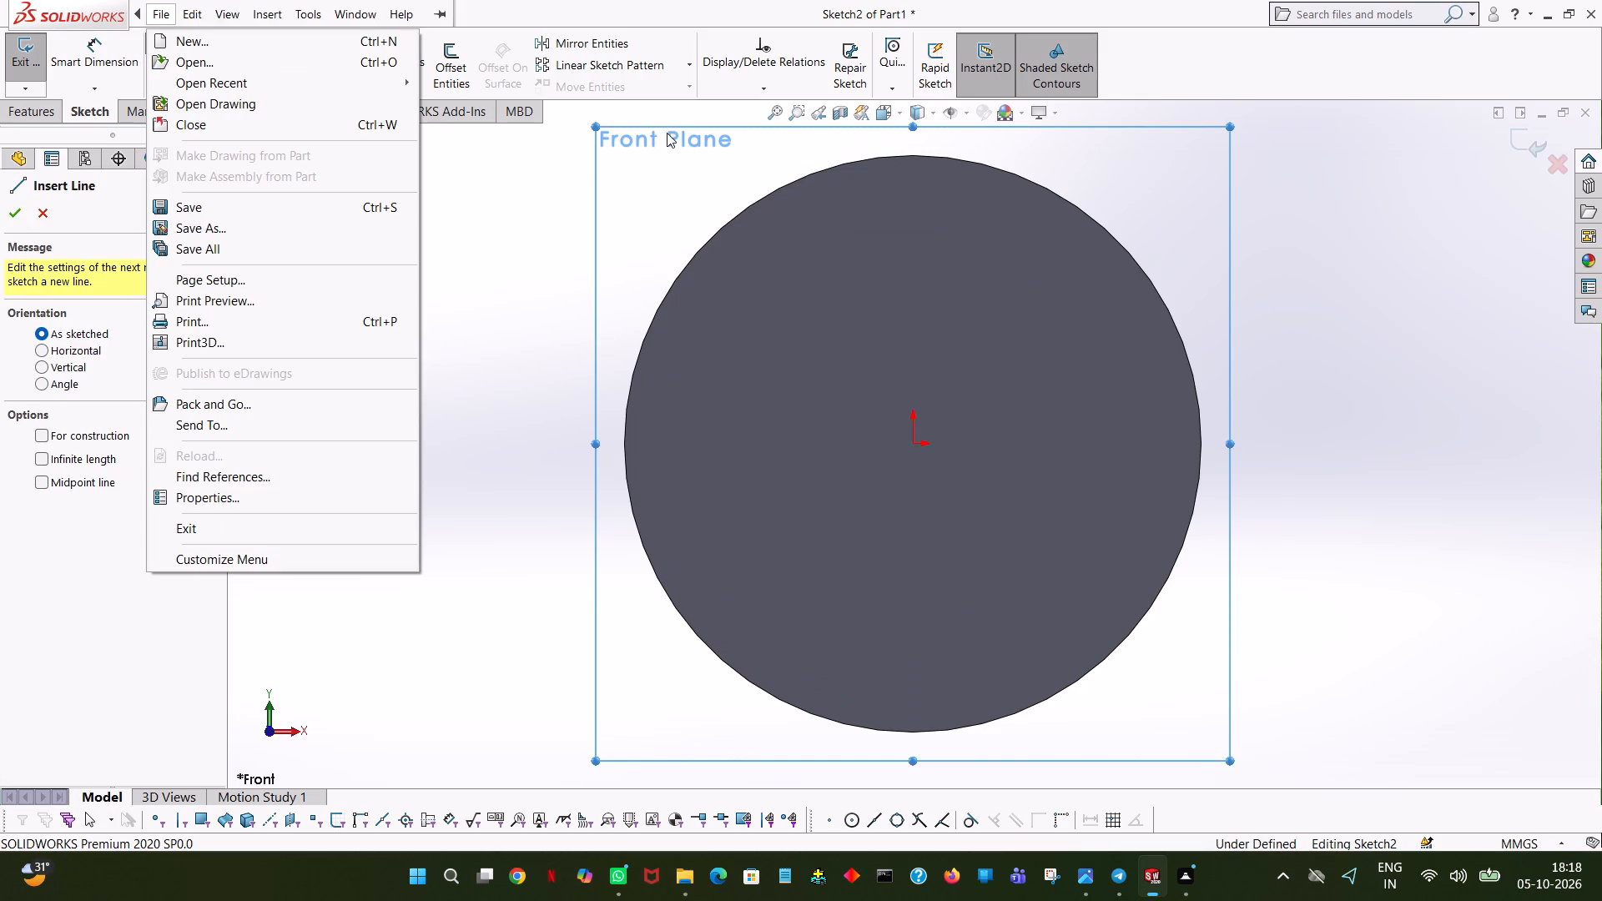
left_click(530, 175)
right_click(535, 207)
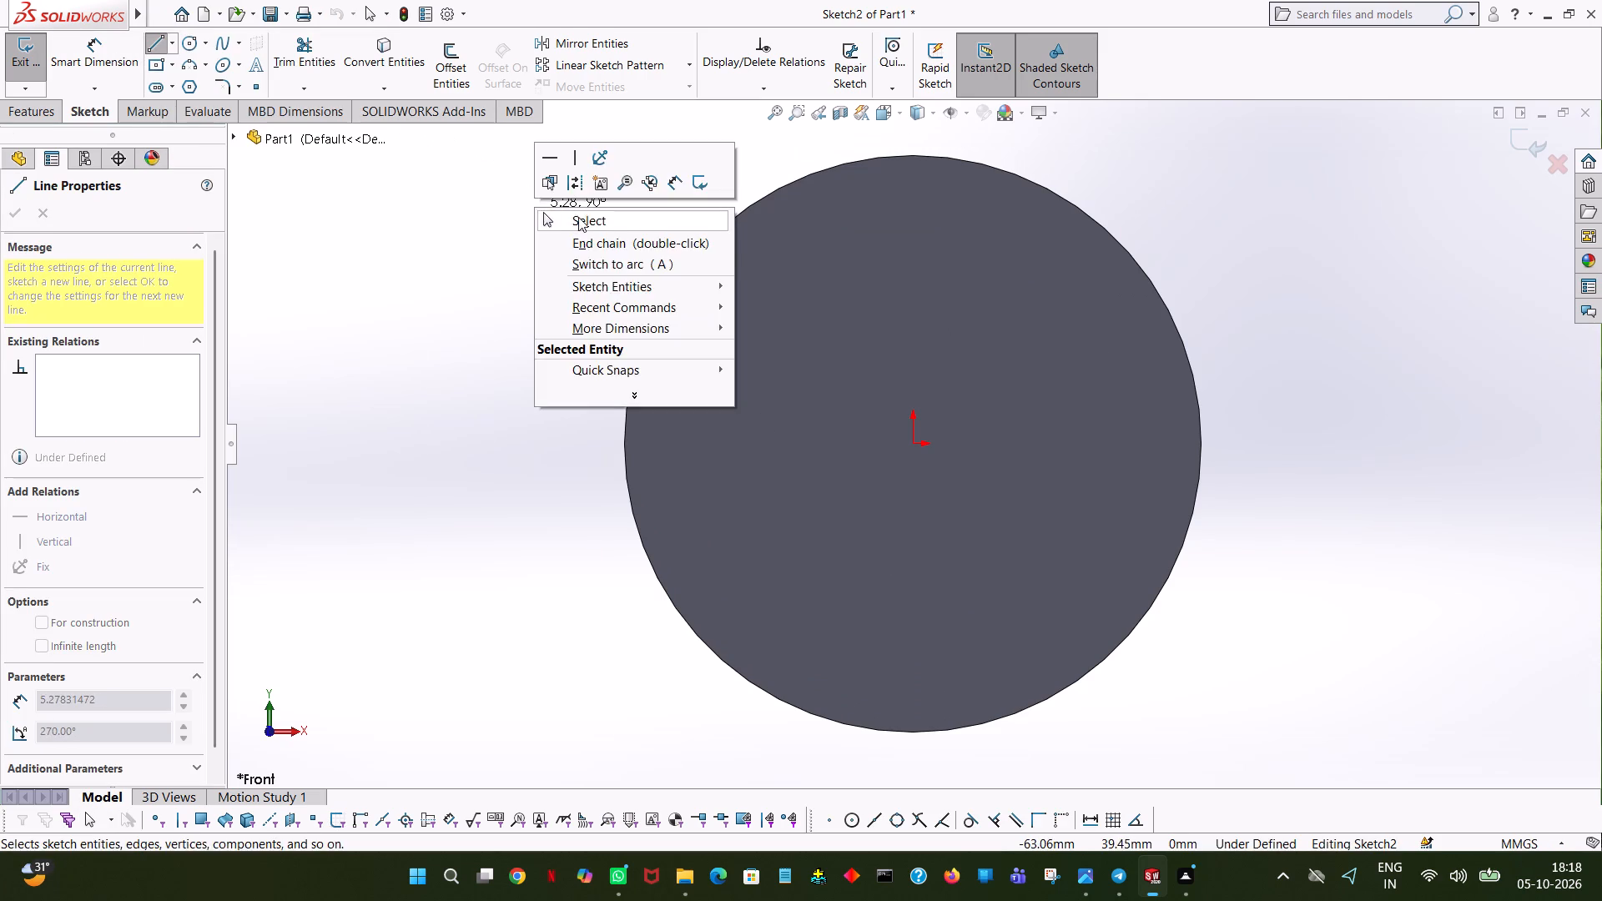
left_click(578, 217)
Sketch a horizontal line from the origin in the positive X direction with a length of 110 mm.
left_click(157, 39)
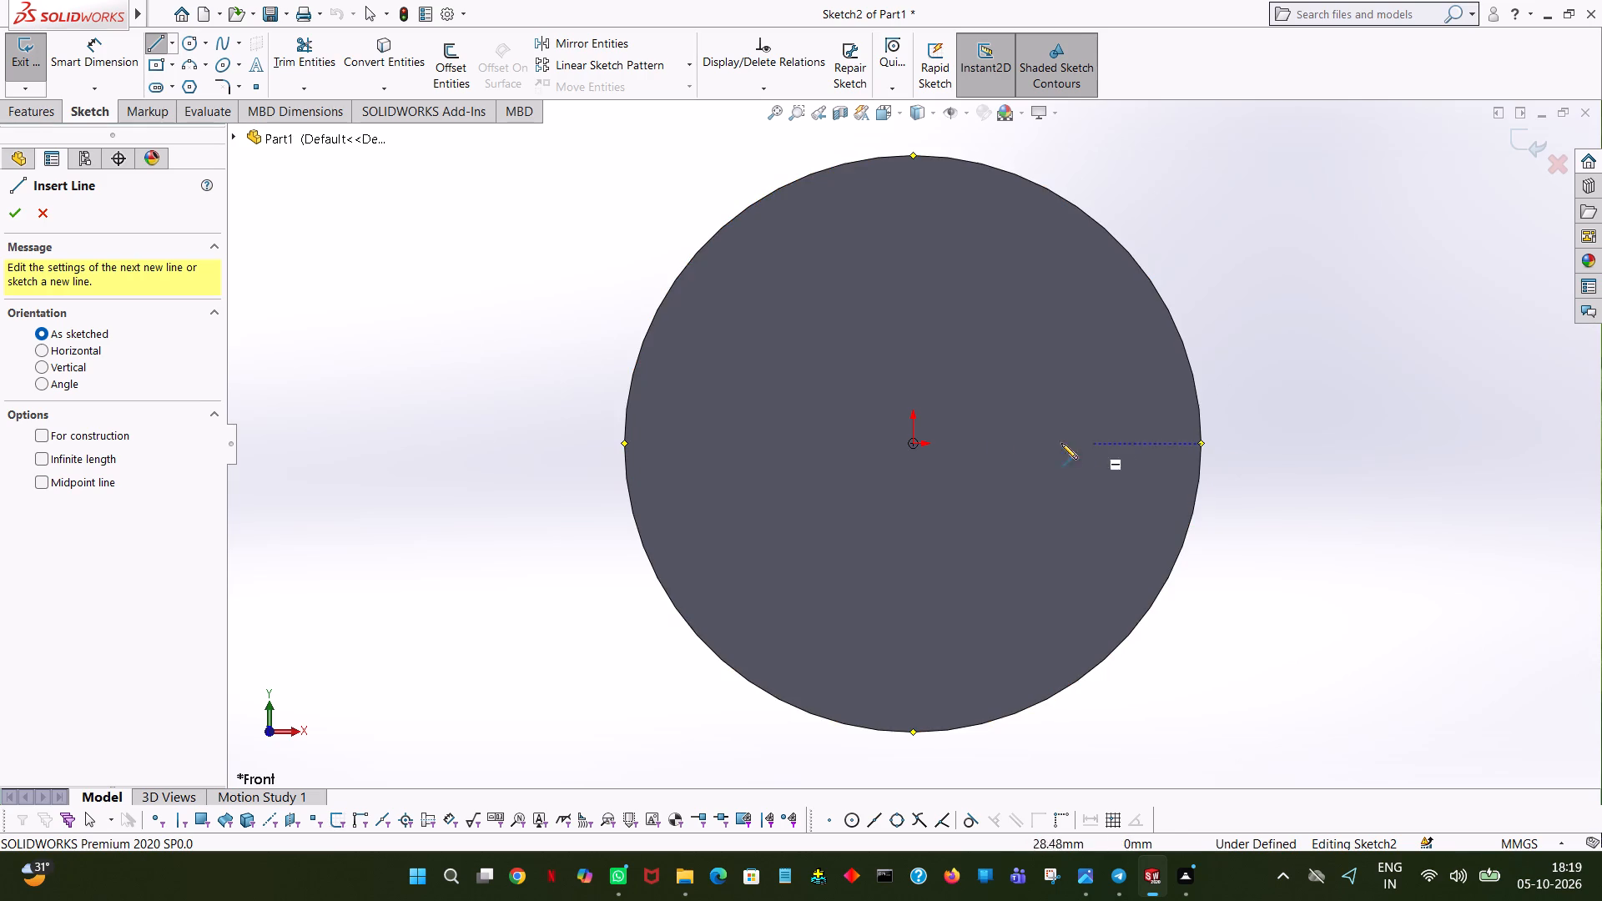
left_click(912, 443)
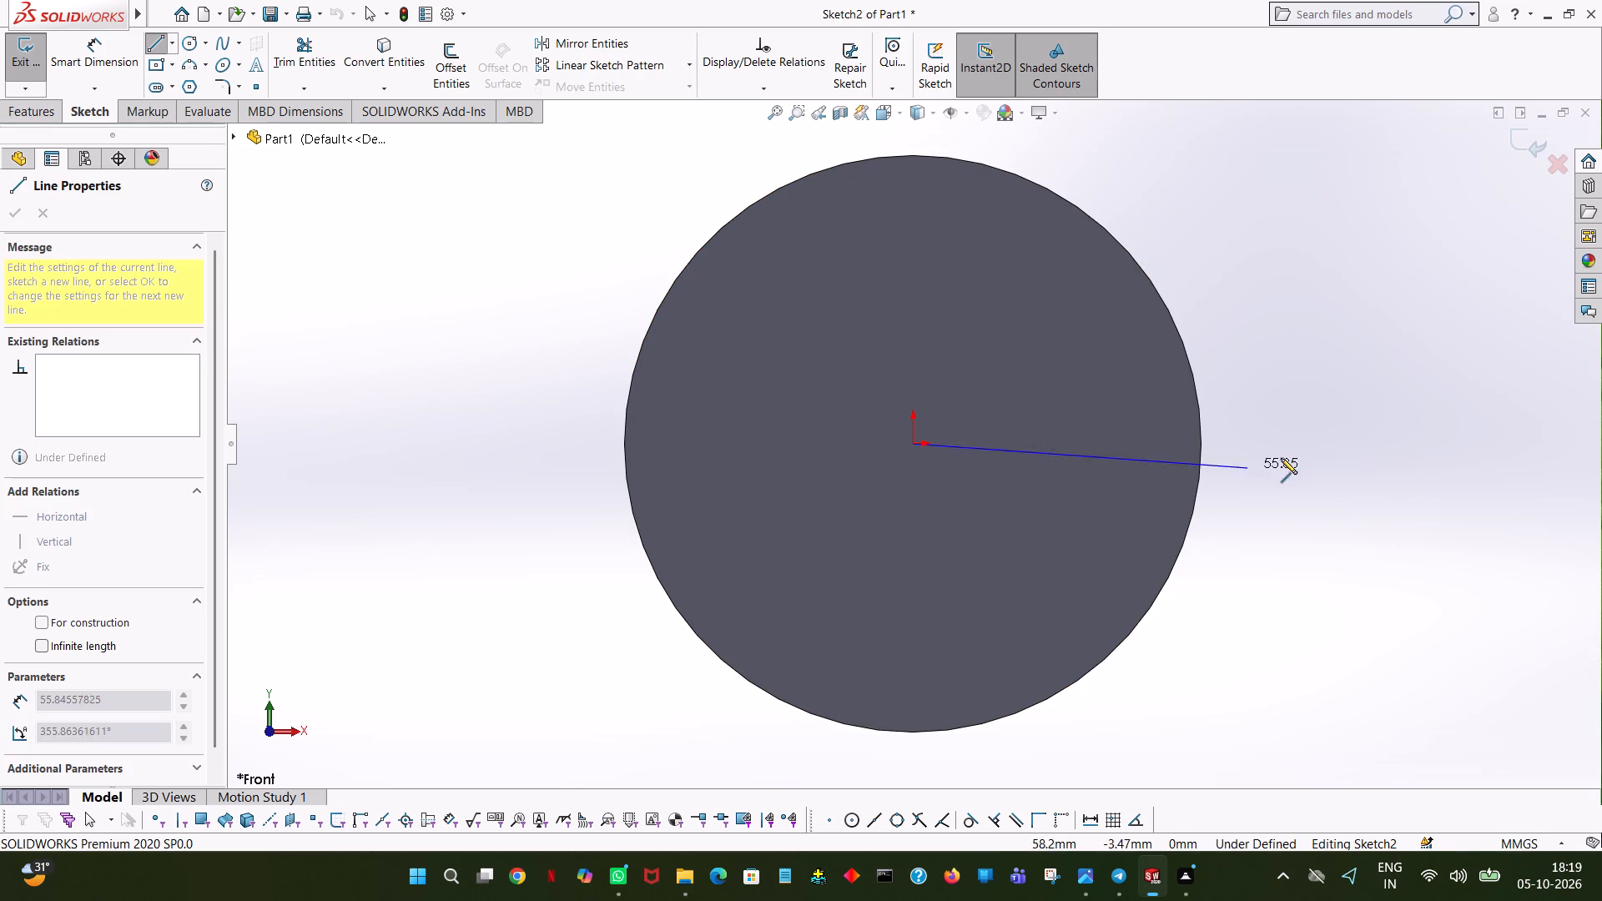
left_click(1359, 440)
type("110")
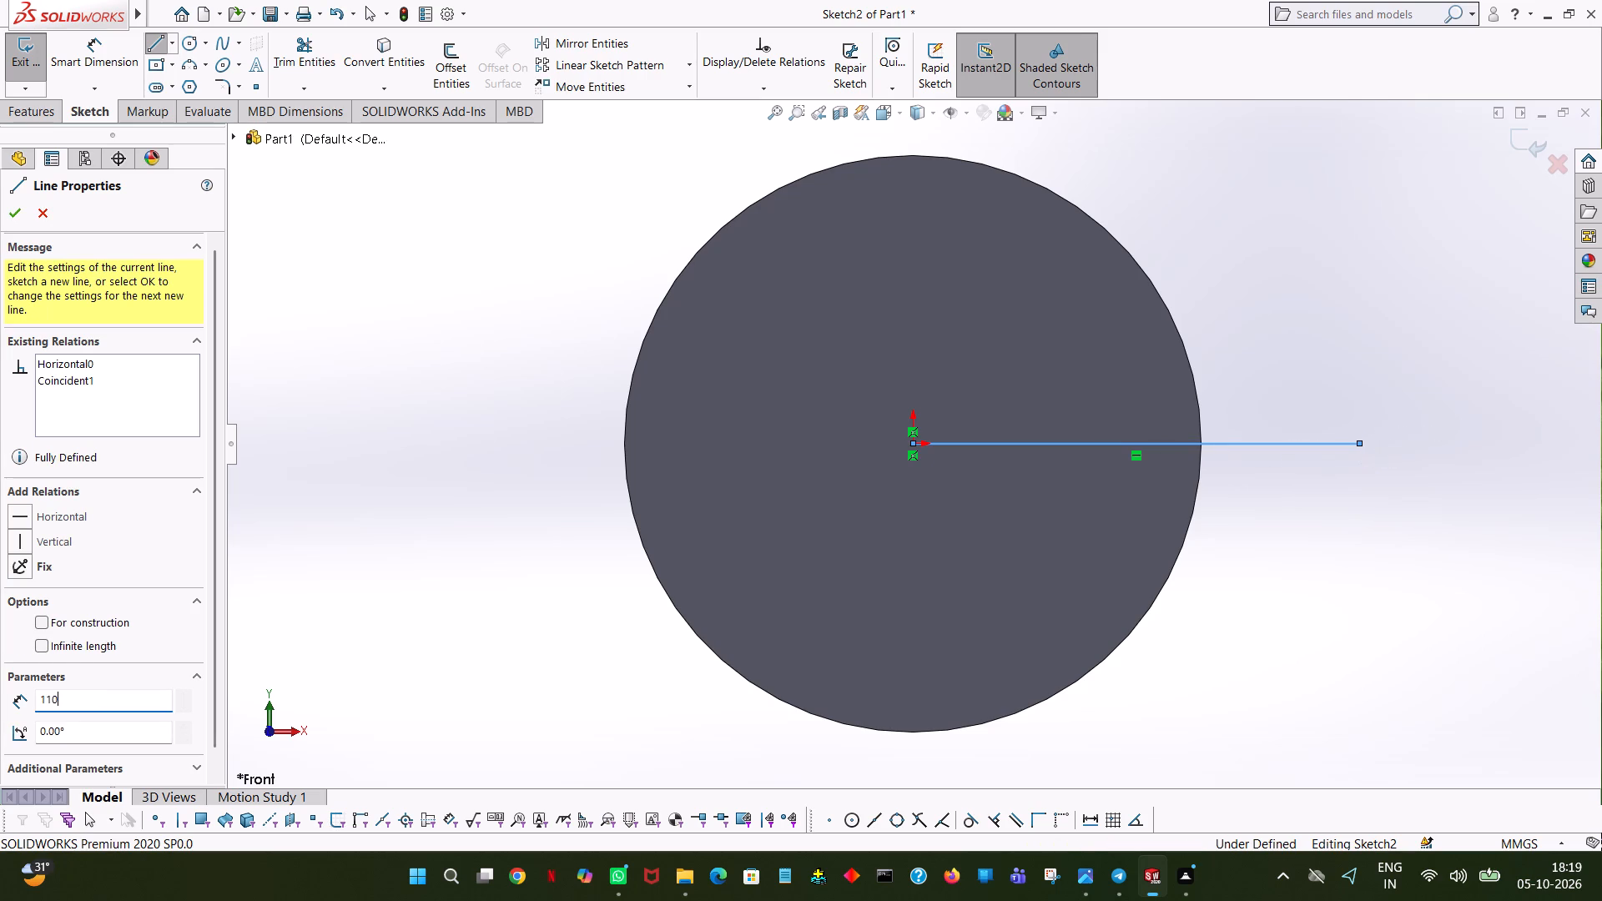
key("Return")
right_click(1359, 440)
left_click(1372, 447)
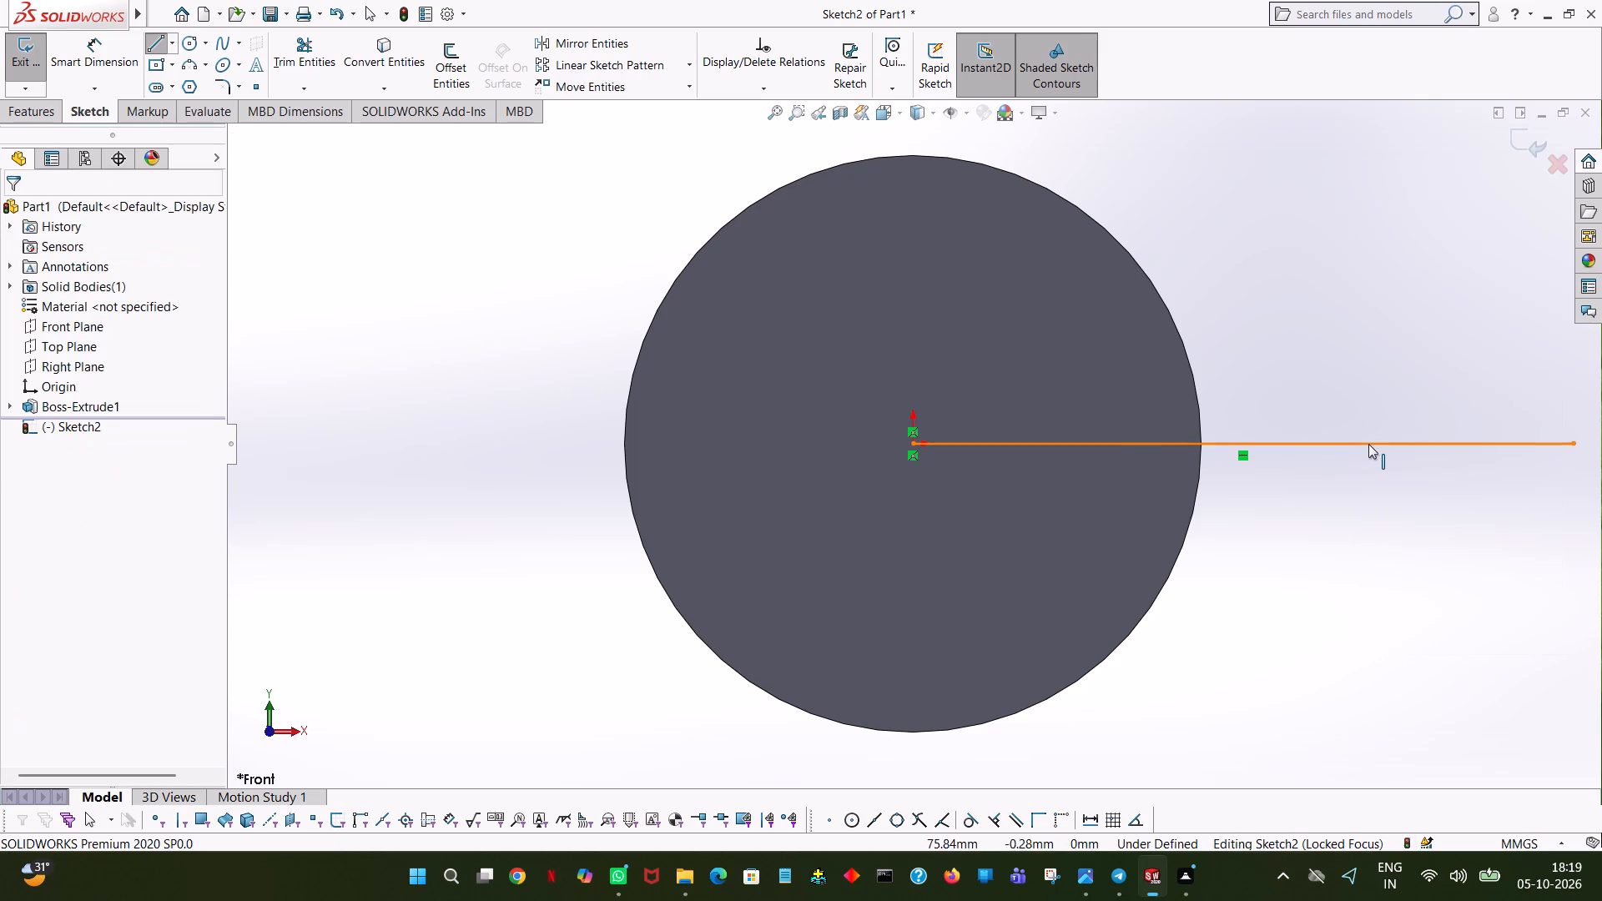
left_click(1368, 439)
left_click(1368, 443)
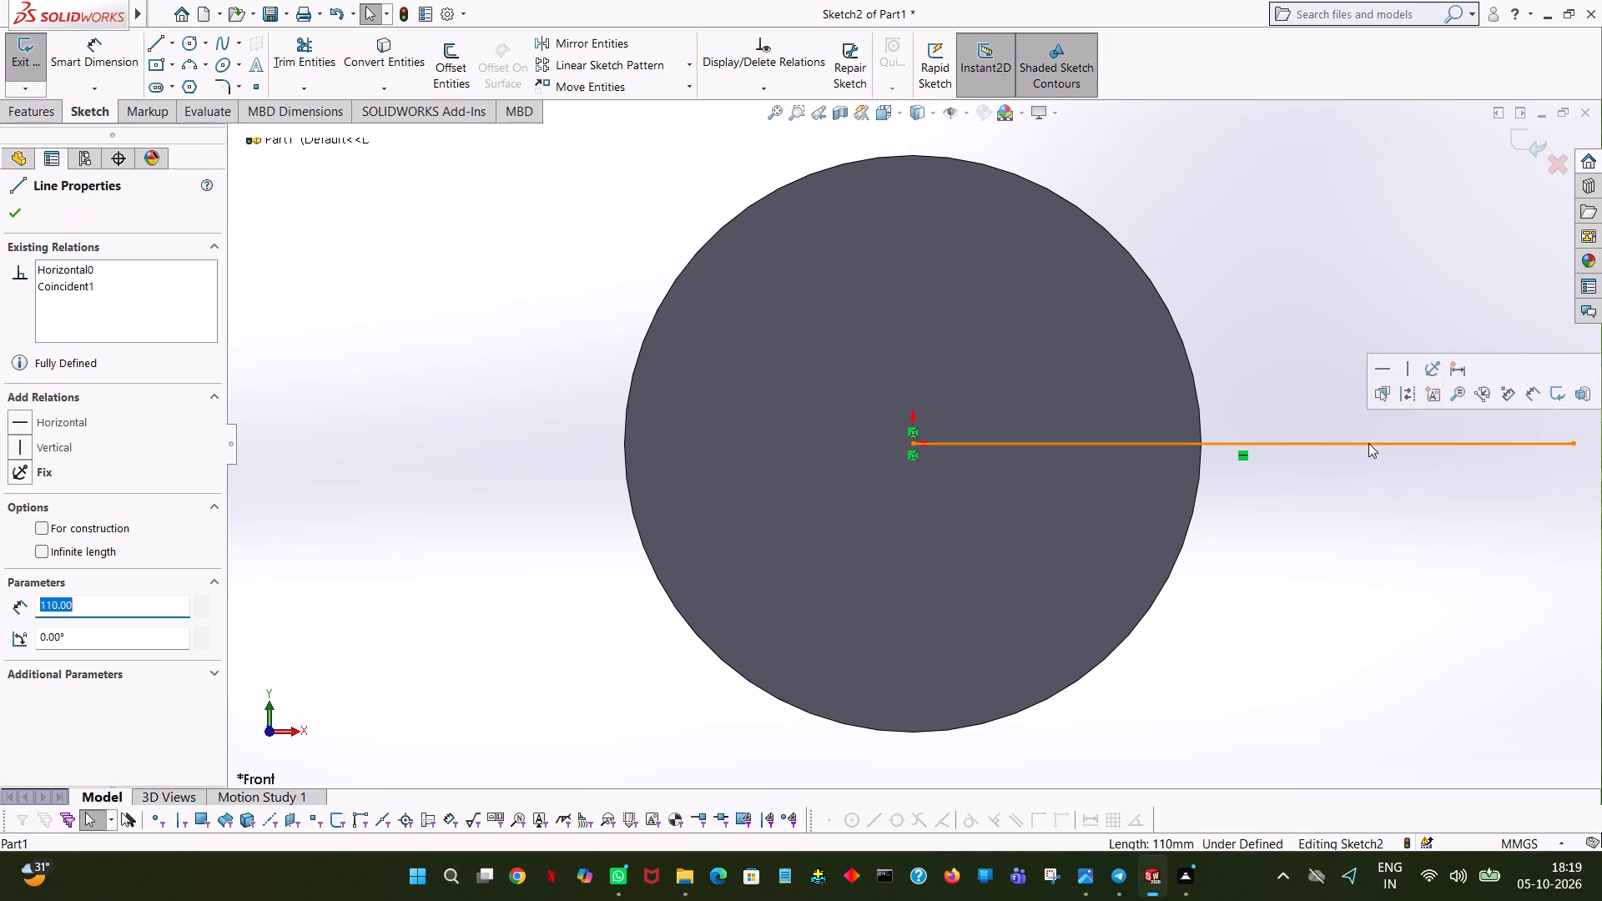
left_click(1300, 331)
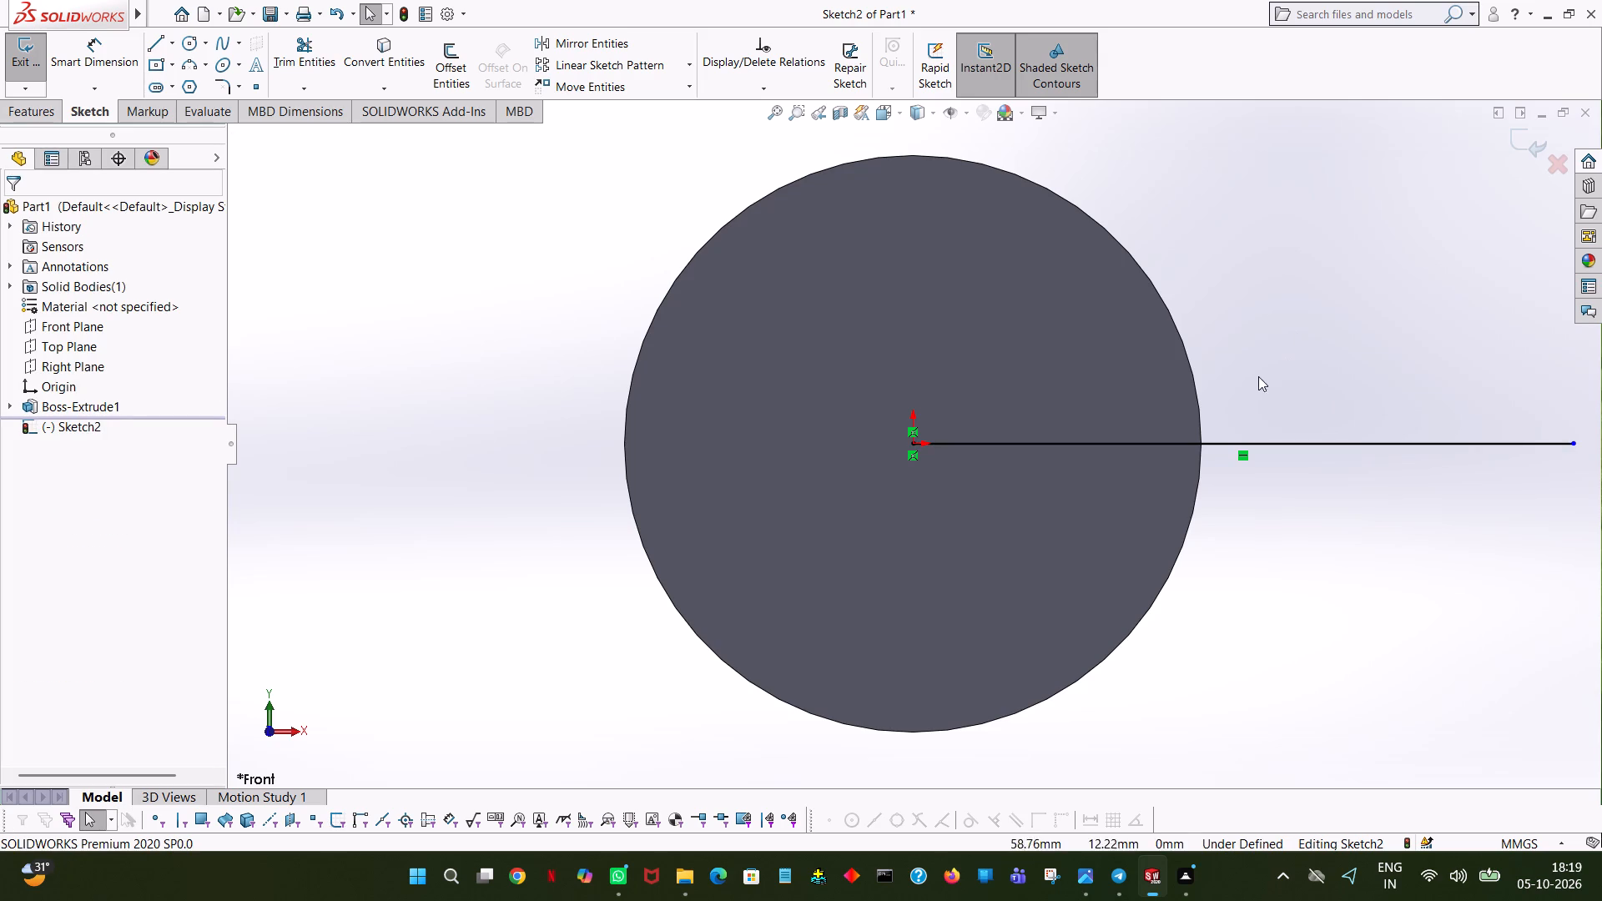
Sketch a circle centred on the line's free end with a radius of 52/2 mm for the offset hub.
middle_click(1291, 372)
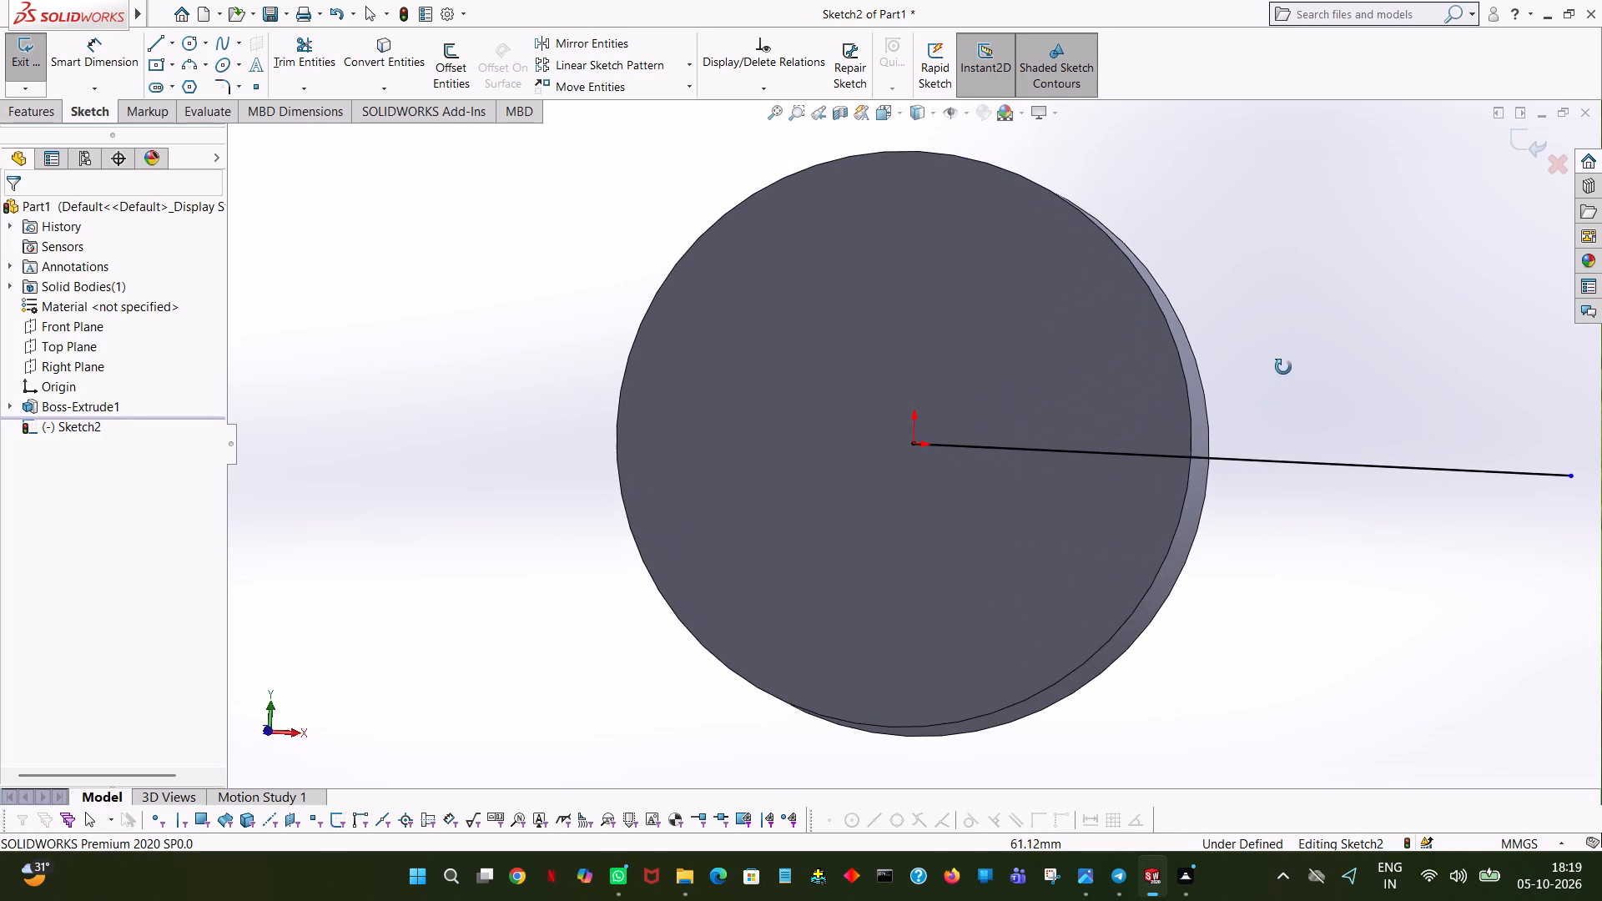
key("space")
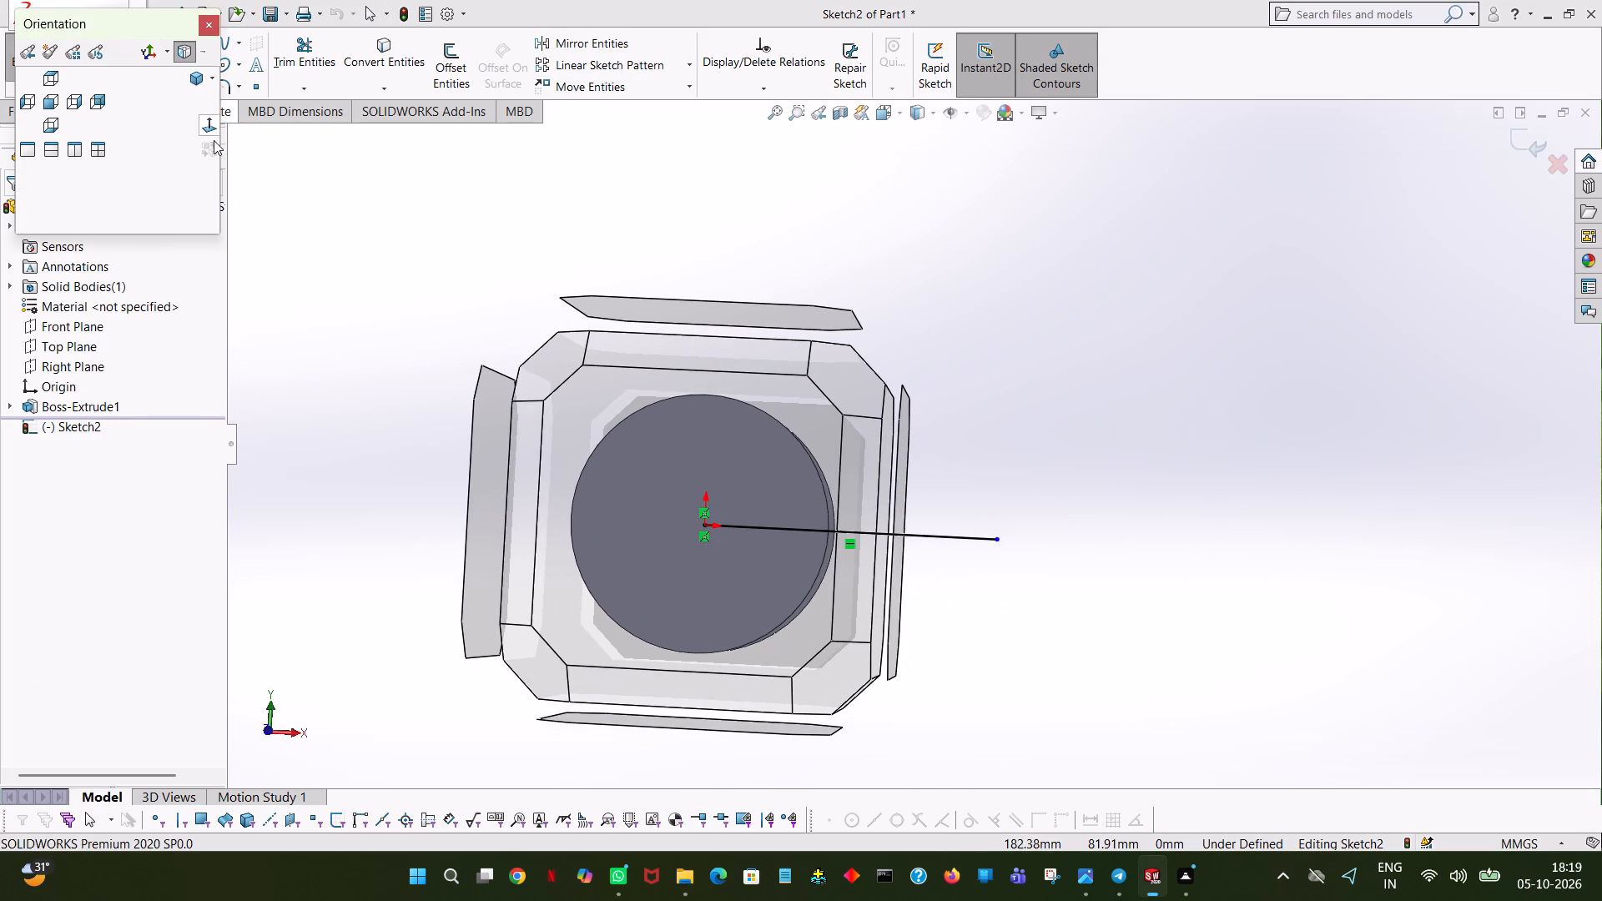
left_click(212, 125)
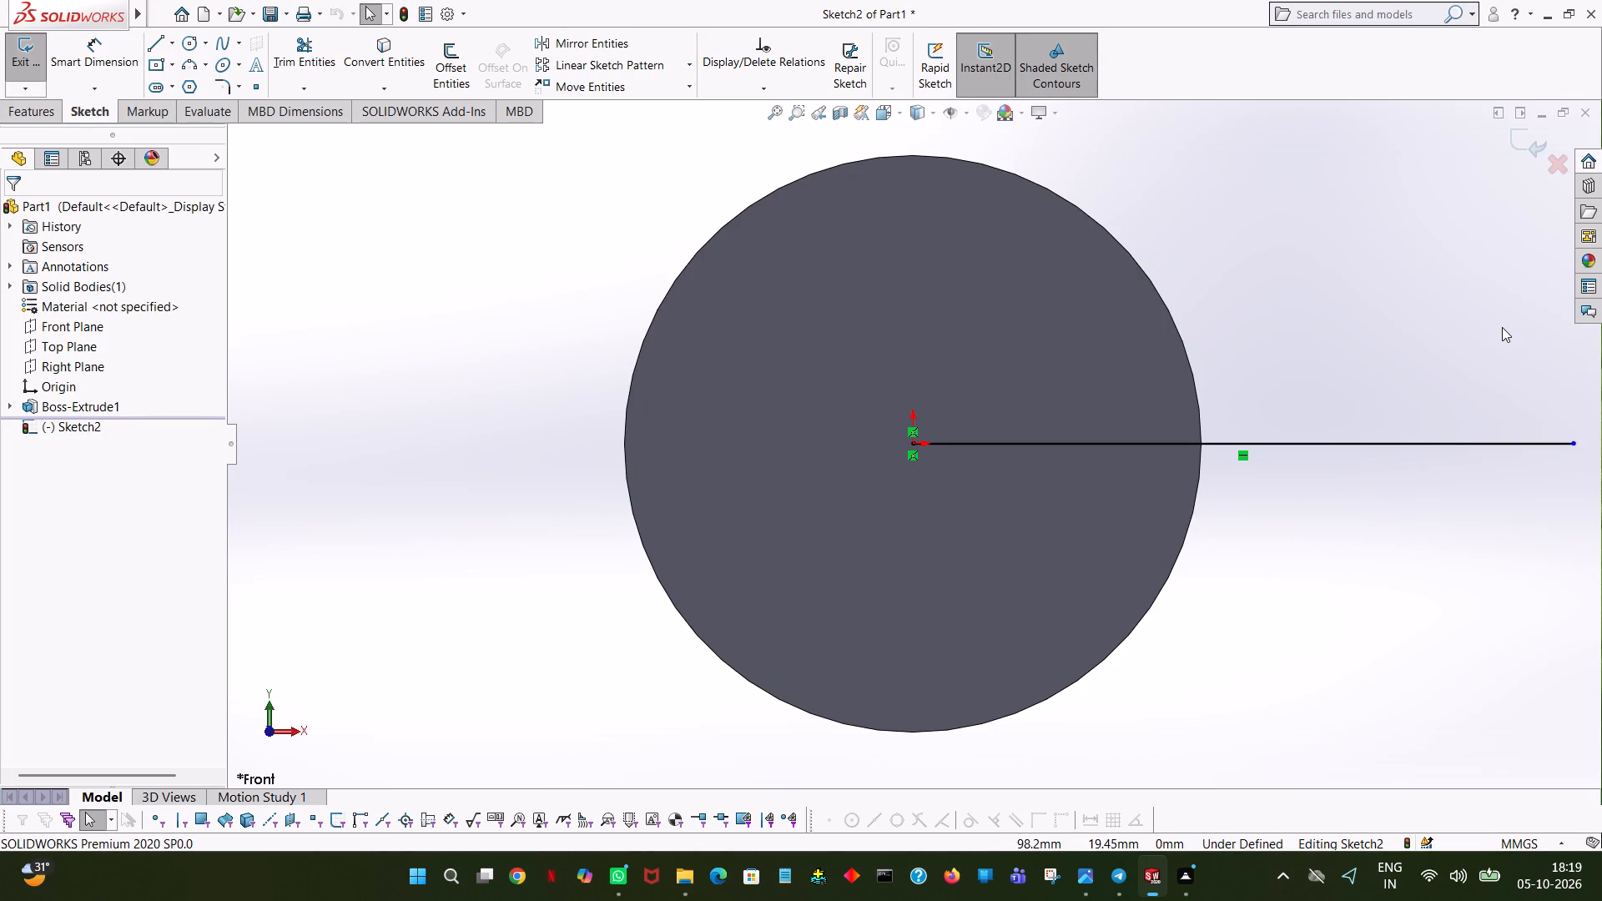
middle_click_drag(1502, 327, 1238, 346, "ctrl")
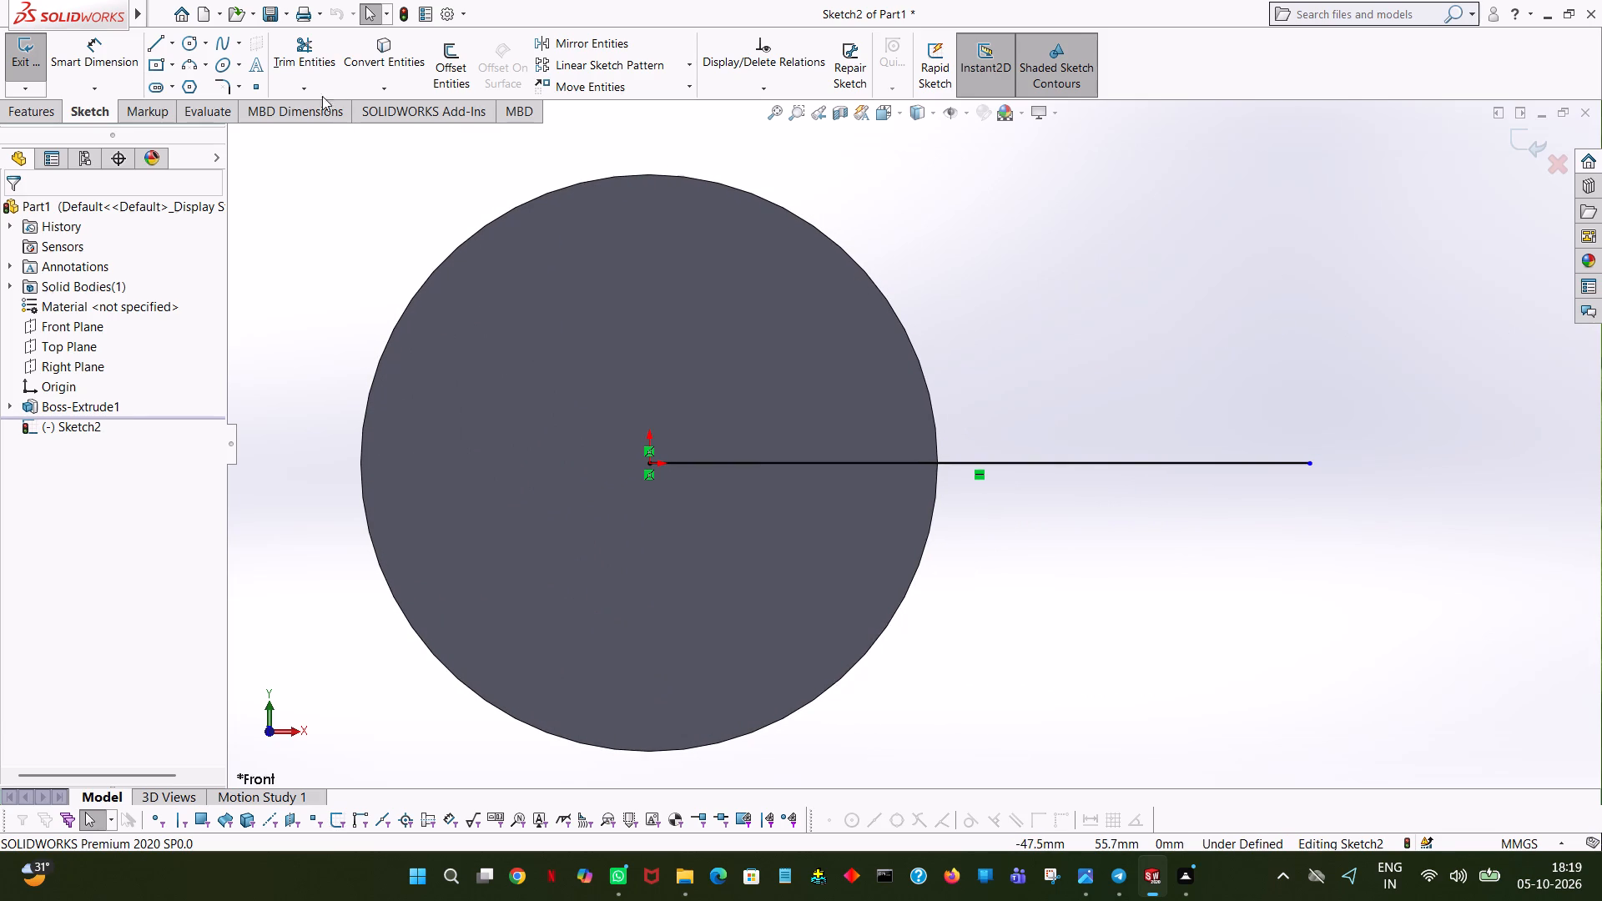
left_click(187, 41)
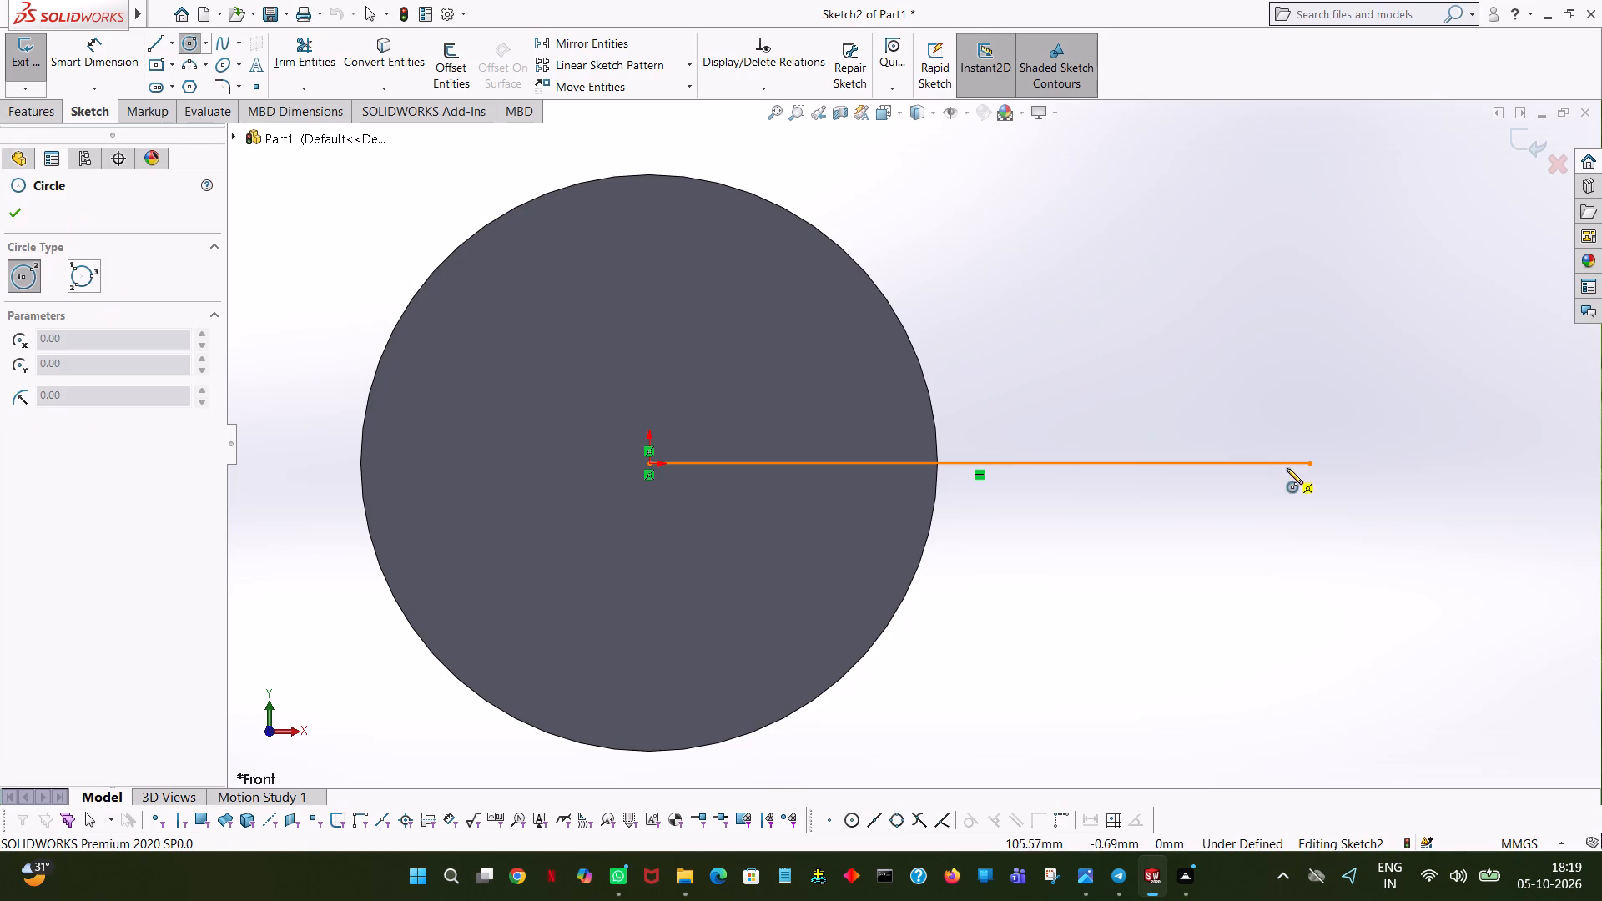
left_click(1310, 461)
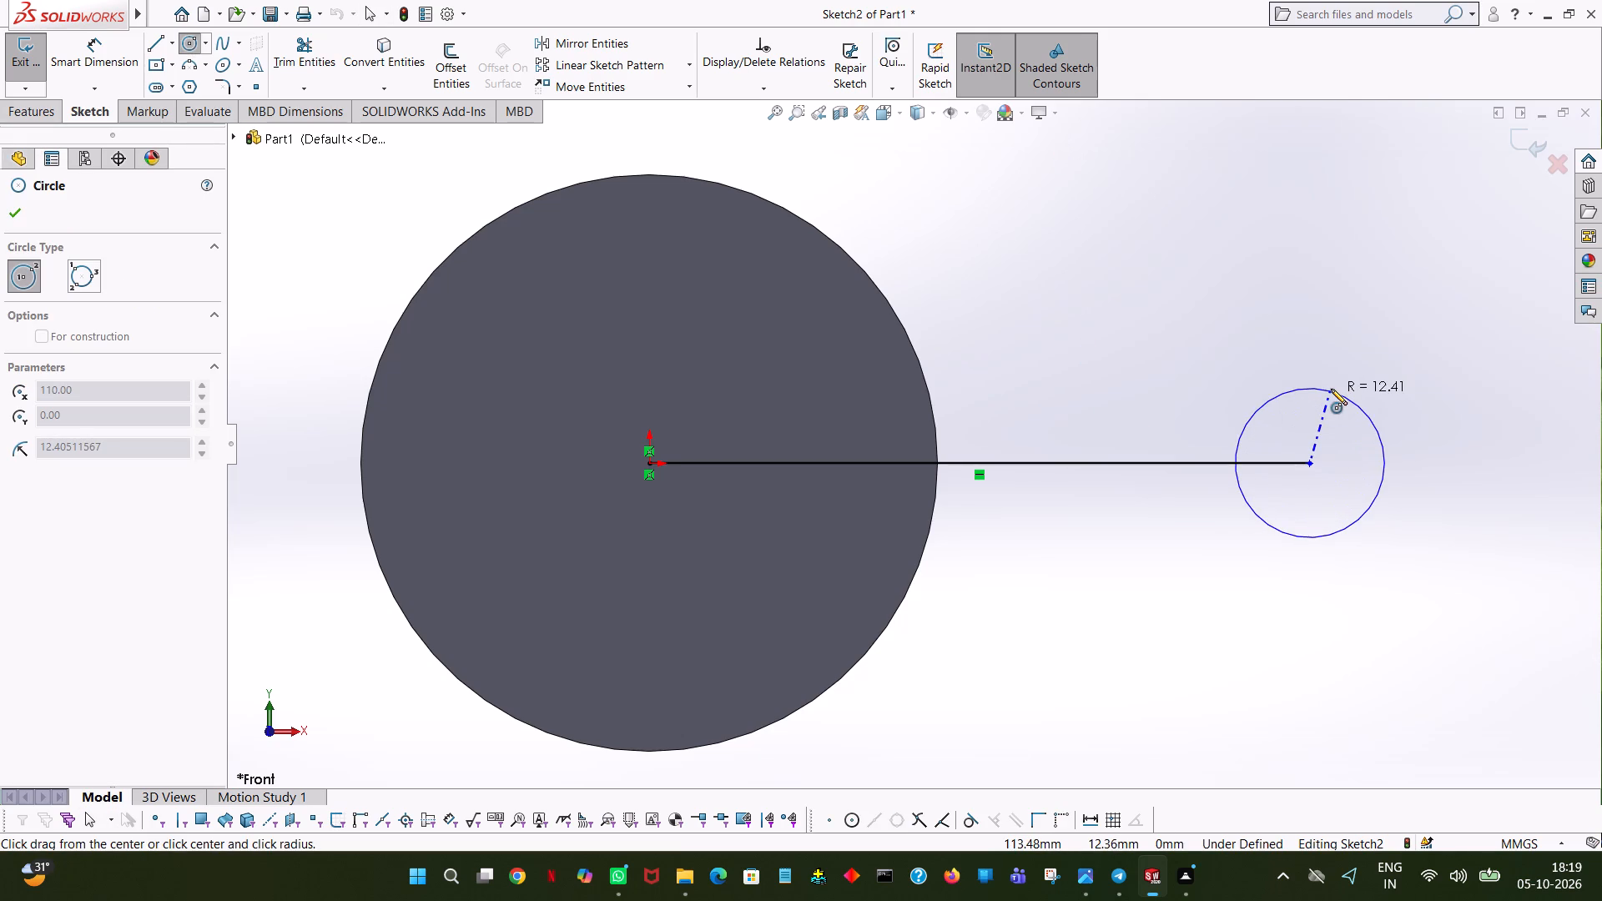
left_click(1331, 389)
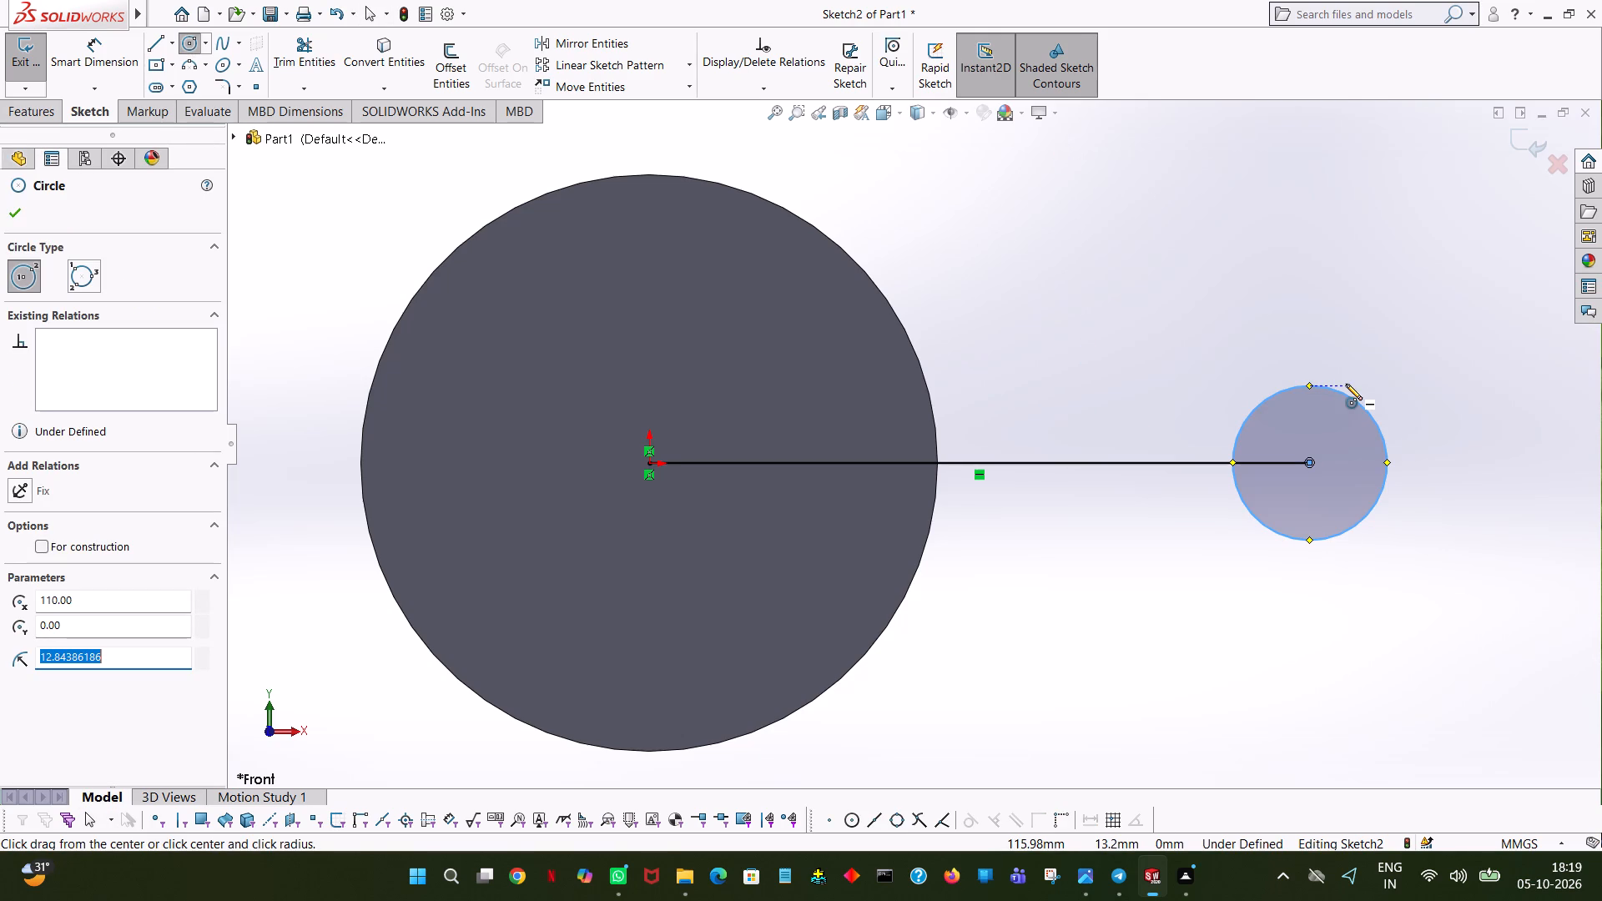
type("52/2")
key("Return")
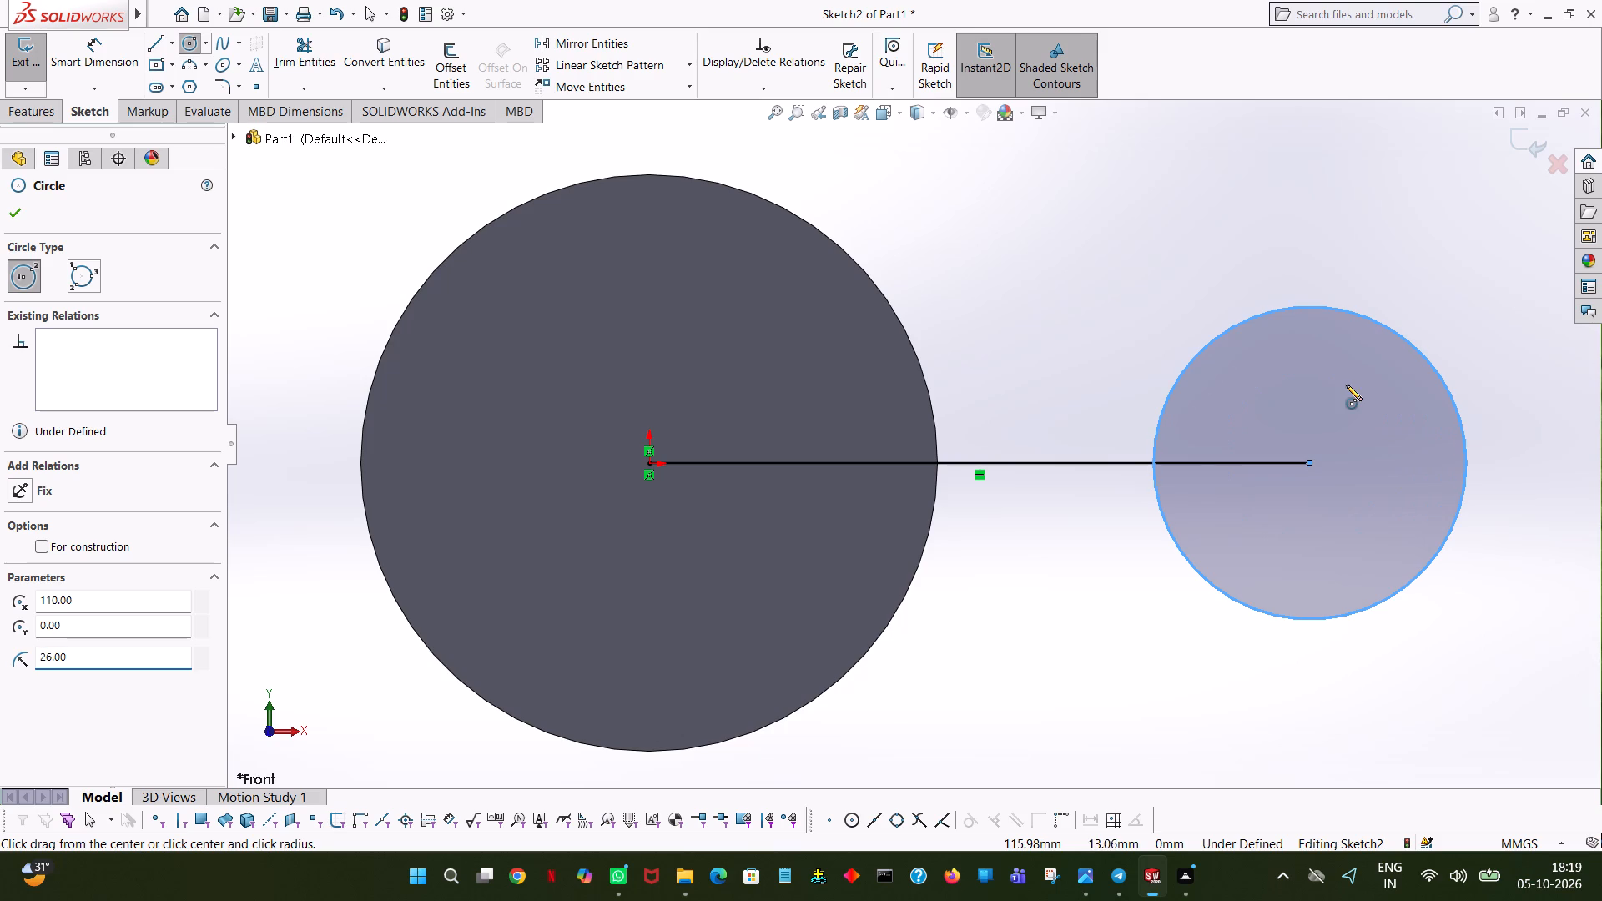
right_click(1346, 385)
left_click(1420, 399)
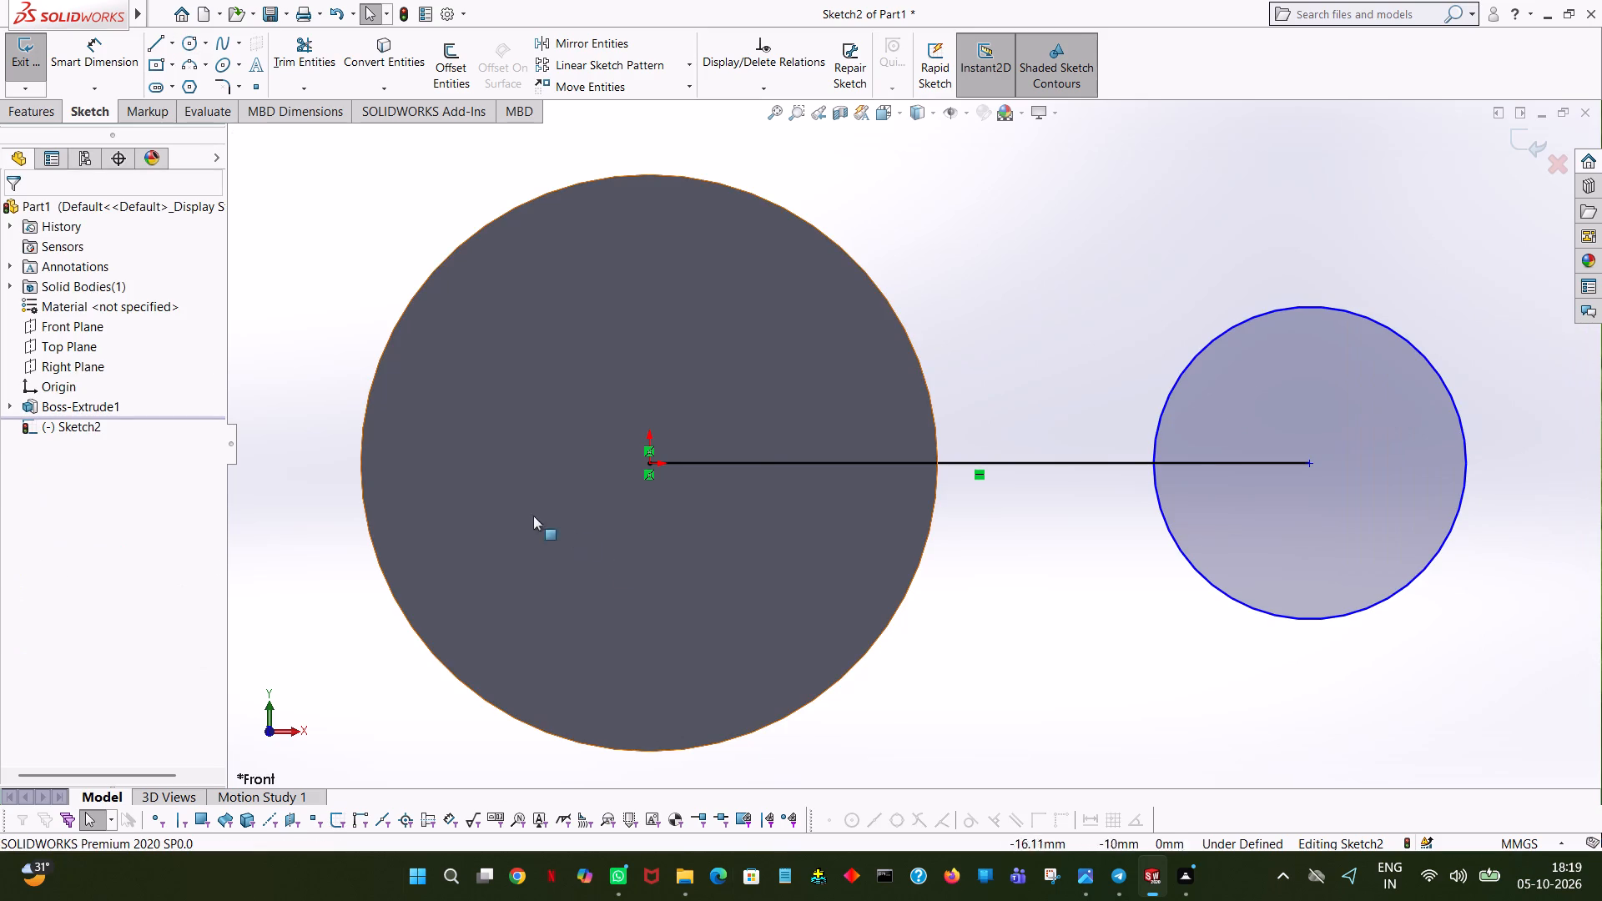
left_click(766, 458)
left_click(918, 236)
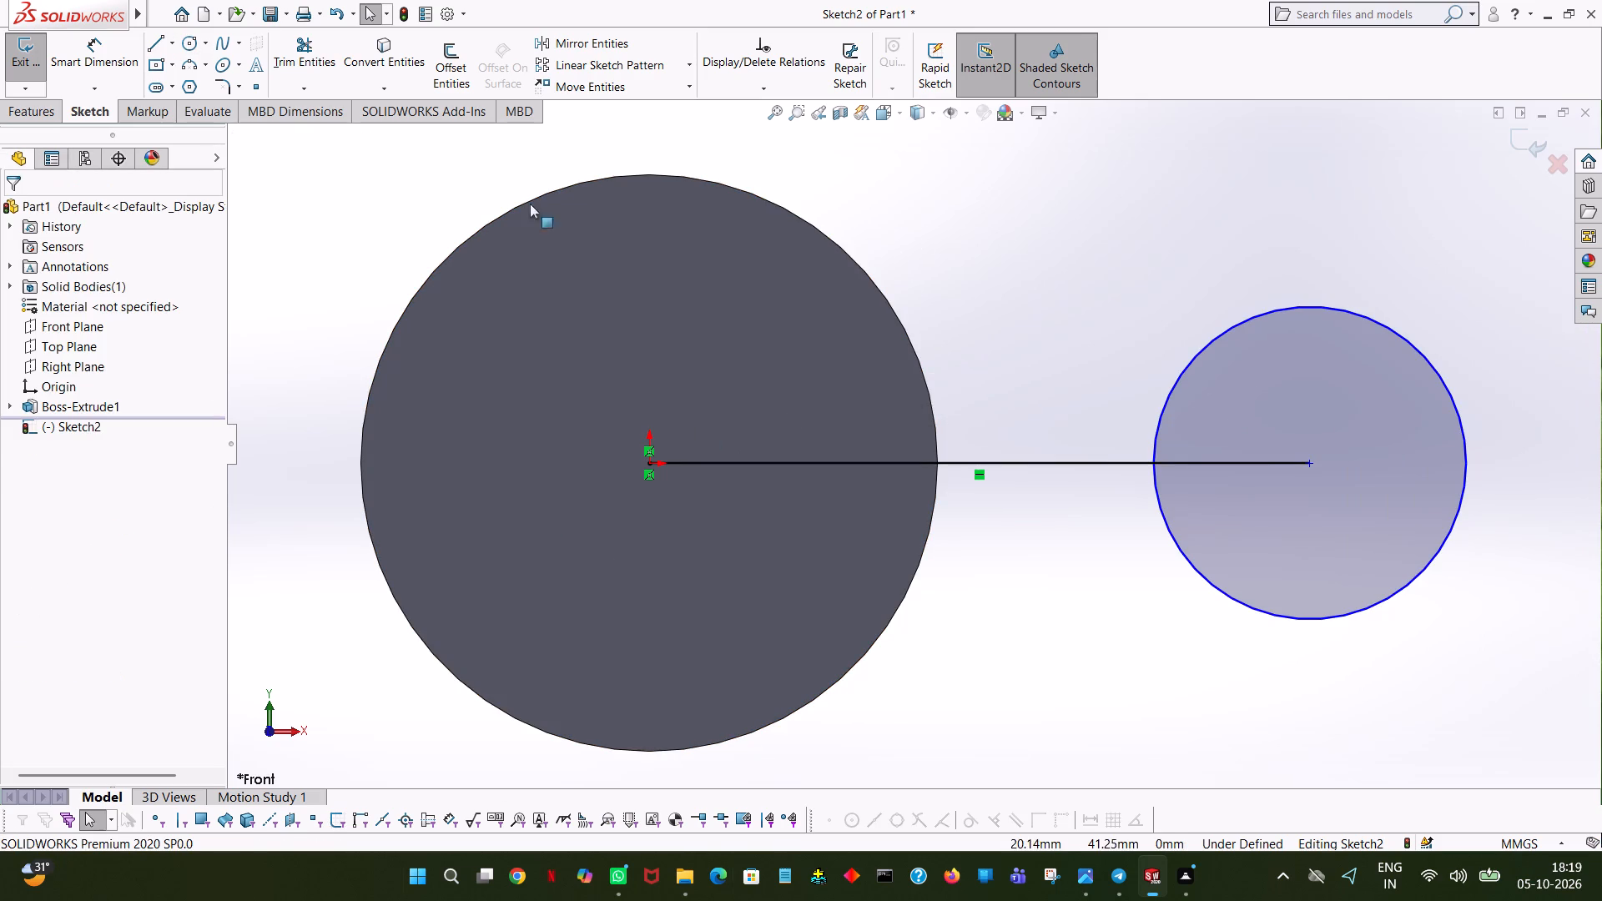
Add a 52 mm diameter dimension to the hub circle.
left_click(104, 42)
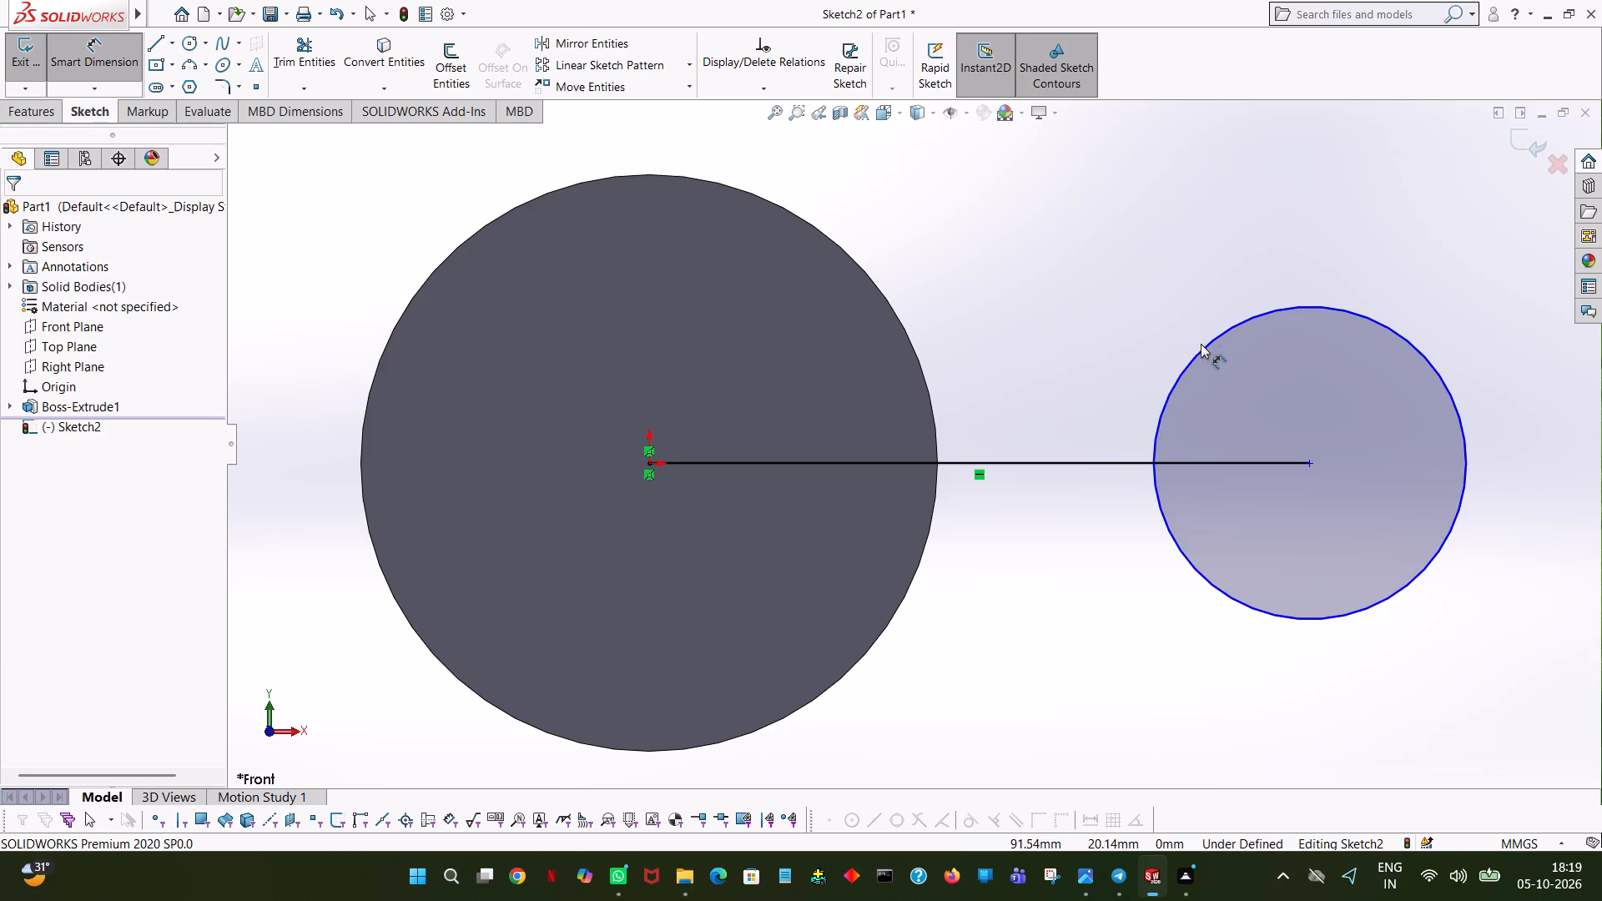
left_click(1202, 346)
left_click(1196, 263)
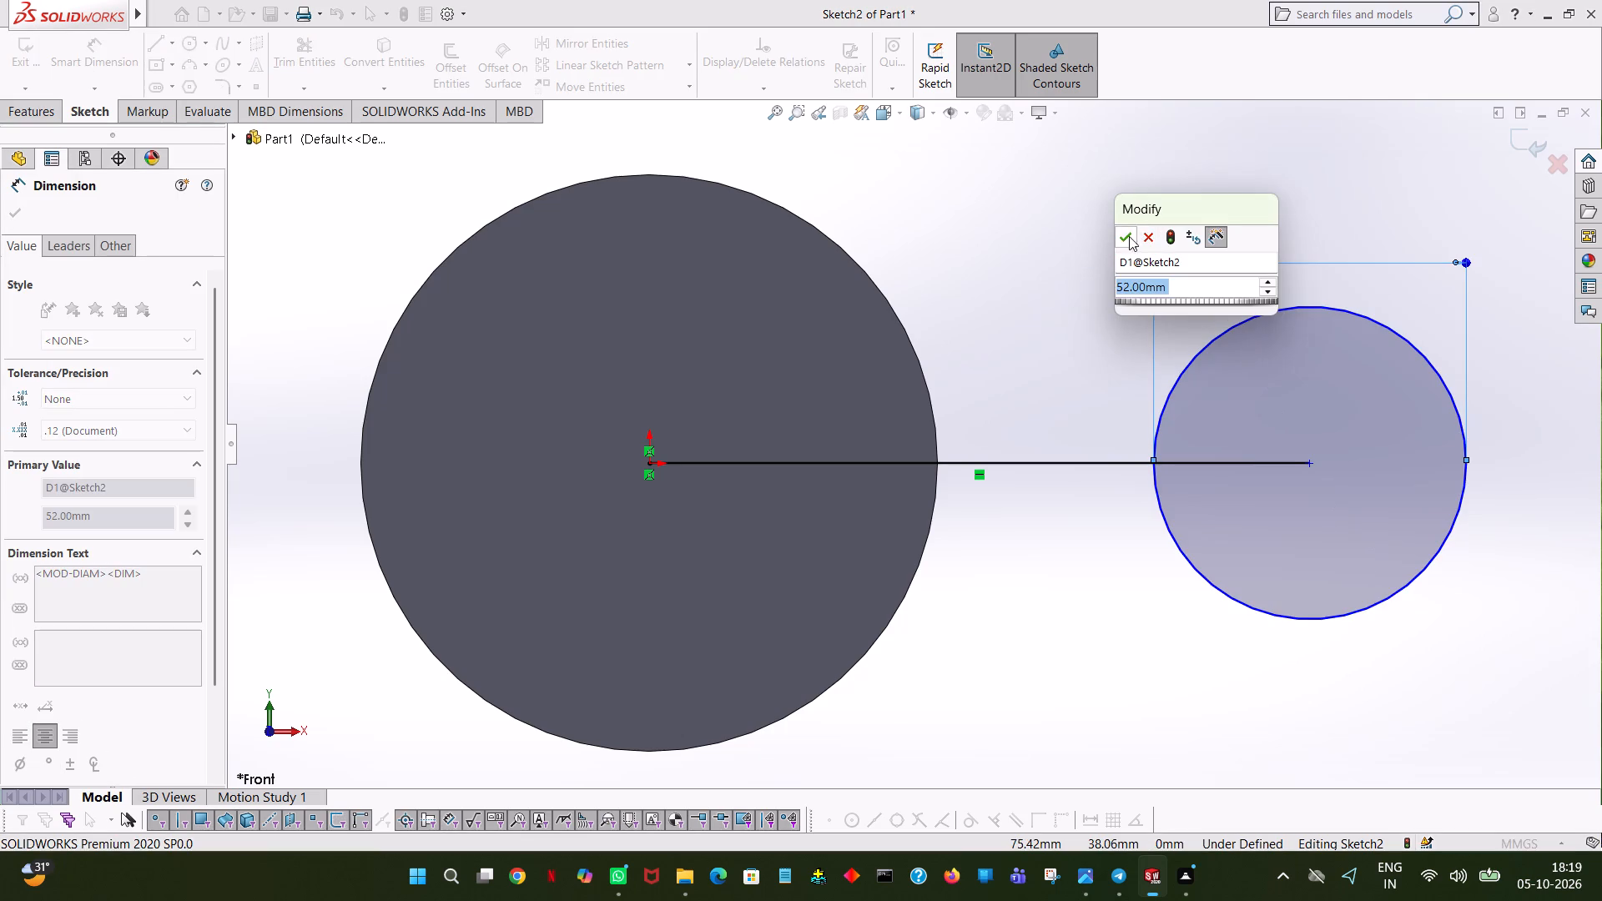
left_click(1122, 236)
left_click(1044, 177)
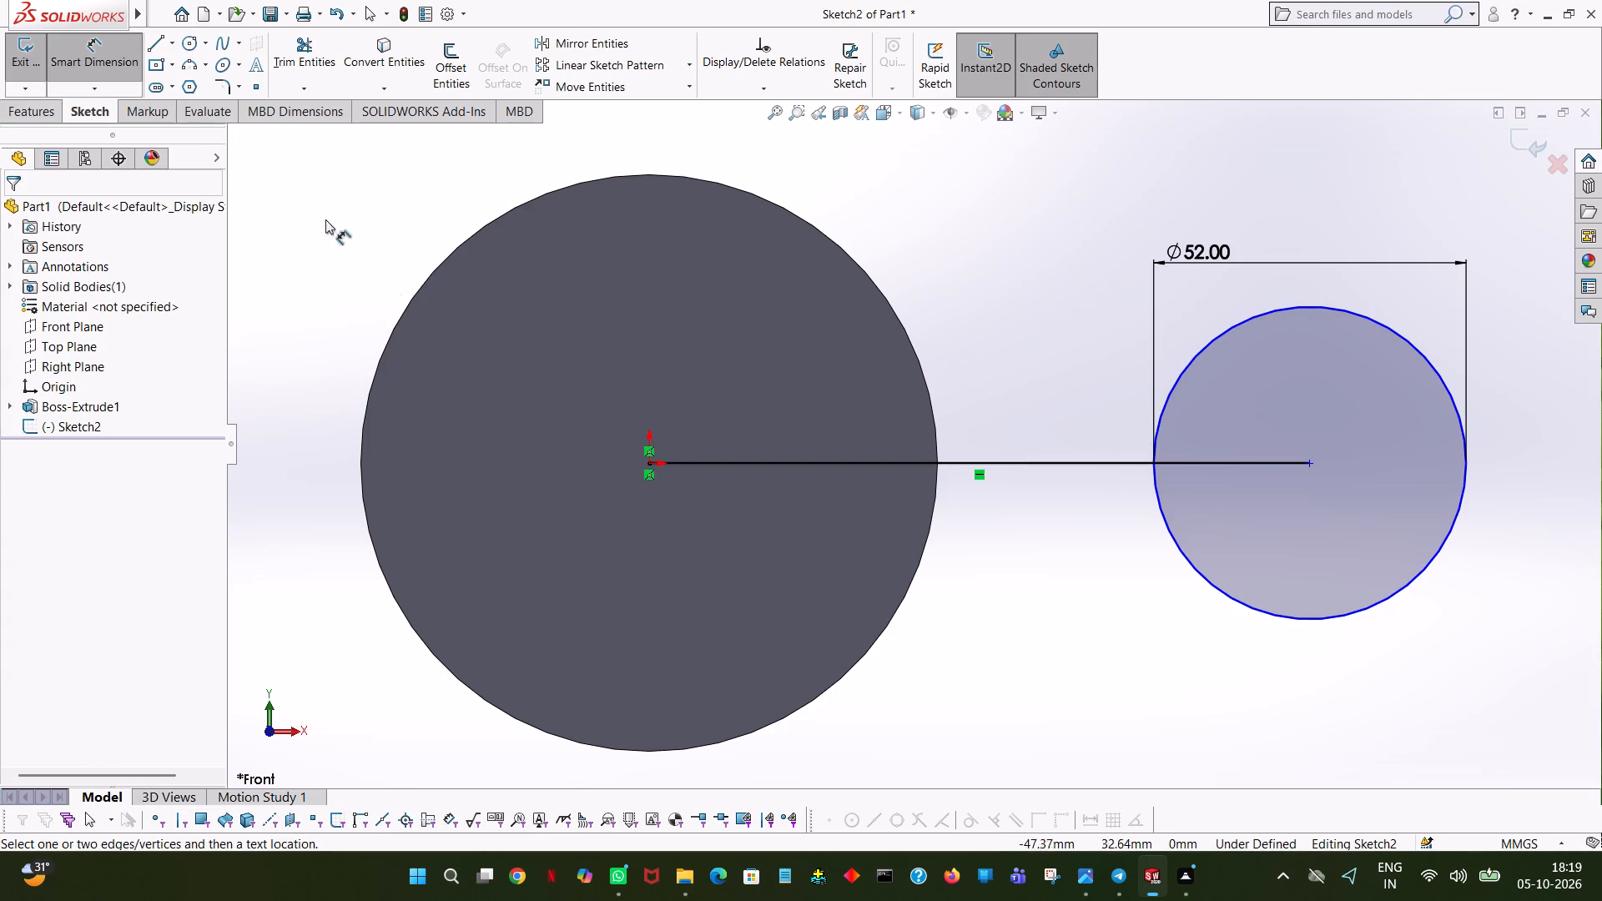
Trim away the horizontal reference line between the origin and the hub circle's centre, including its part inside the circle.
left_click(326, 51)
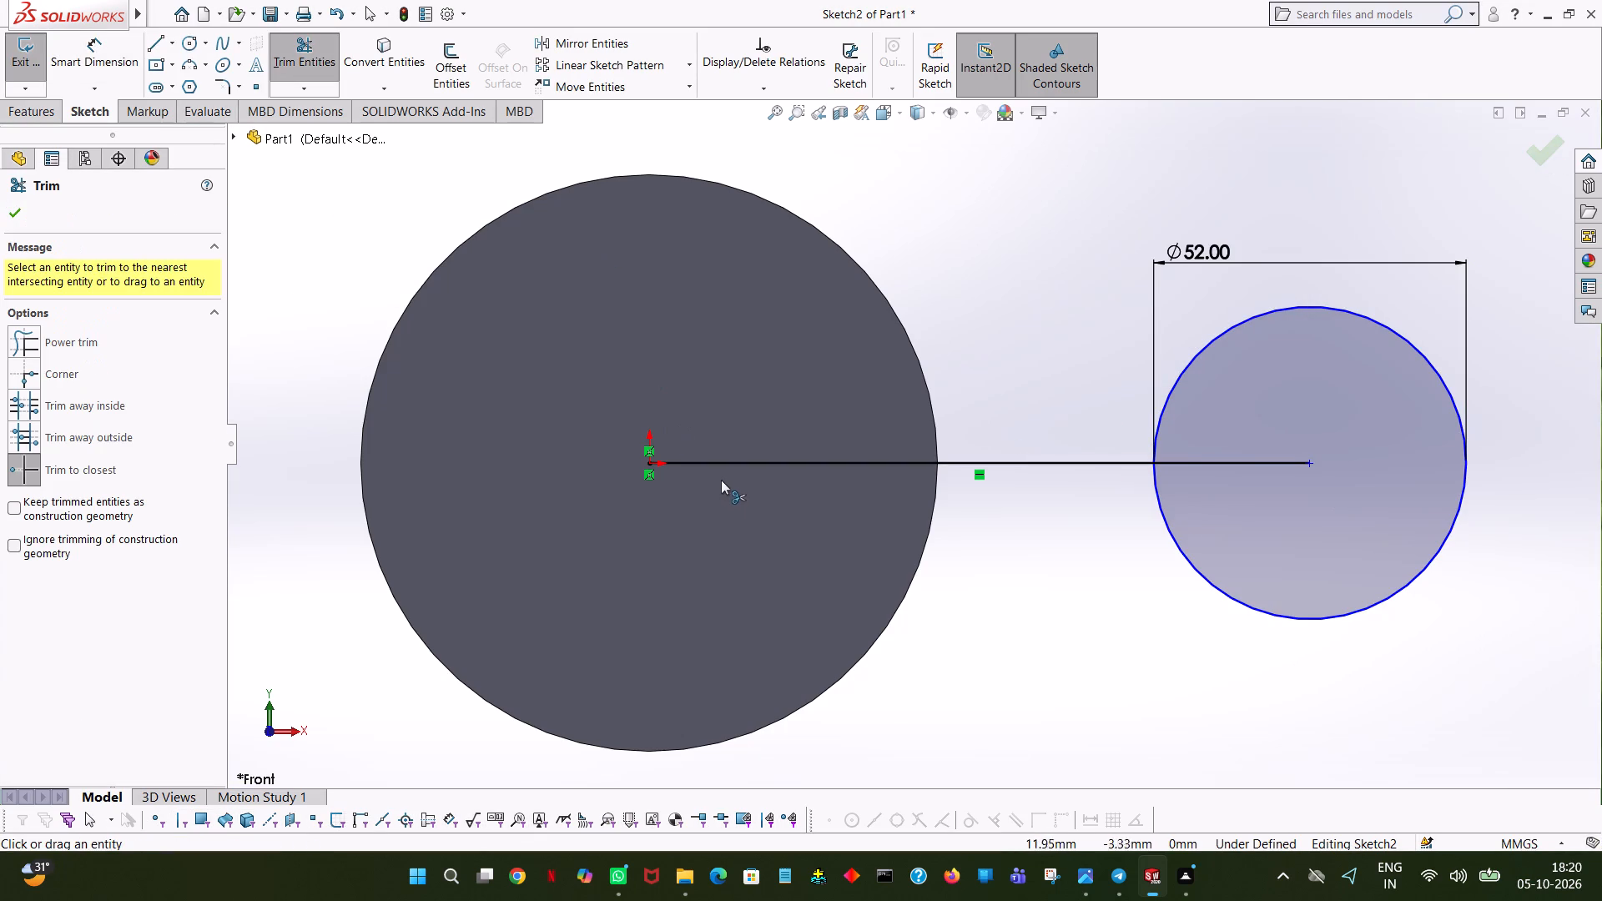
left_click(724, 466)
left_click(1220, 462)
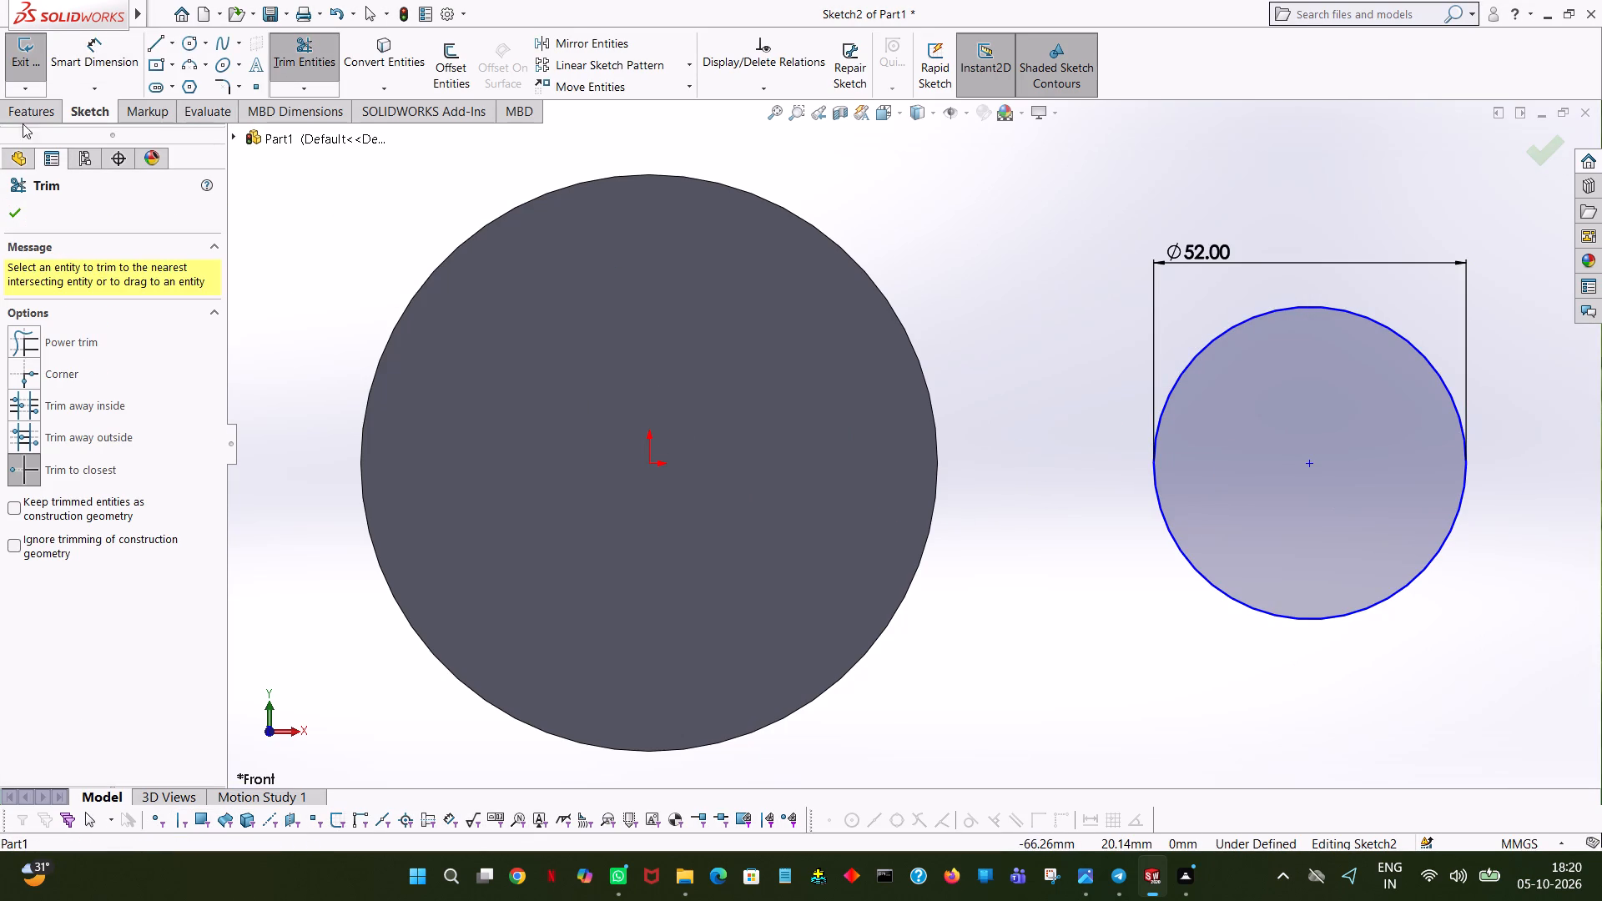
Dimension the distance from the origin to the hub circle's centre as 110 mm.
left_click(81, 45)
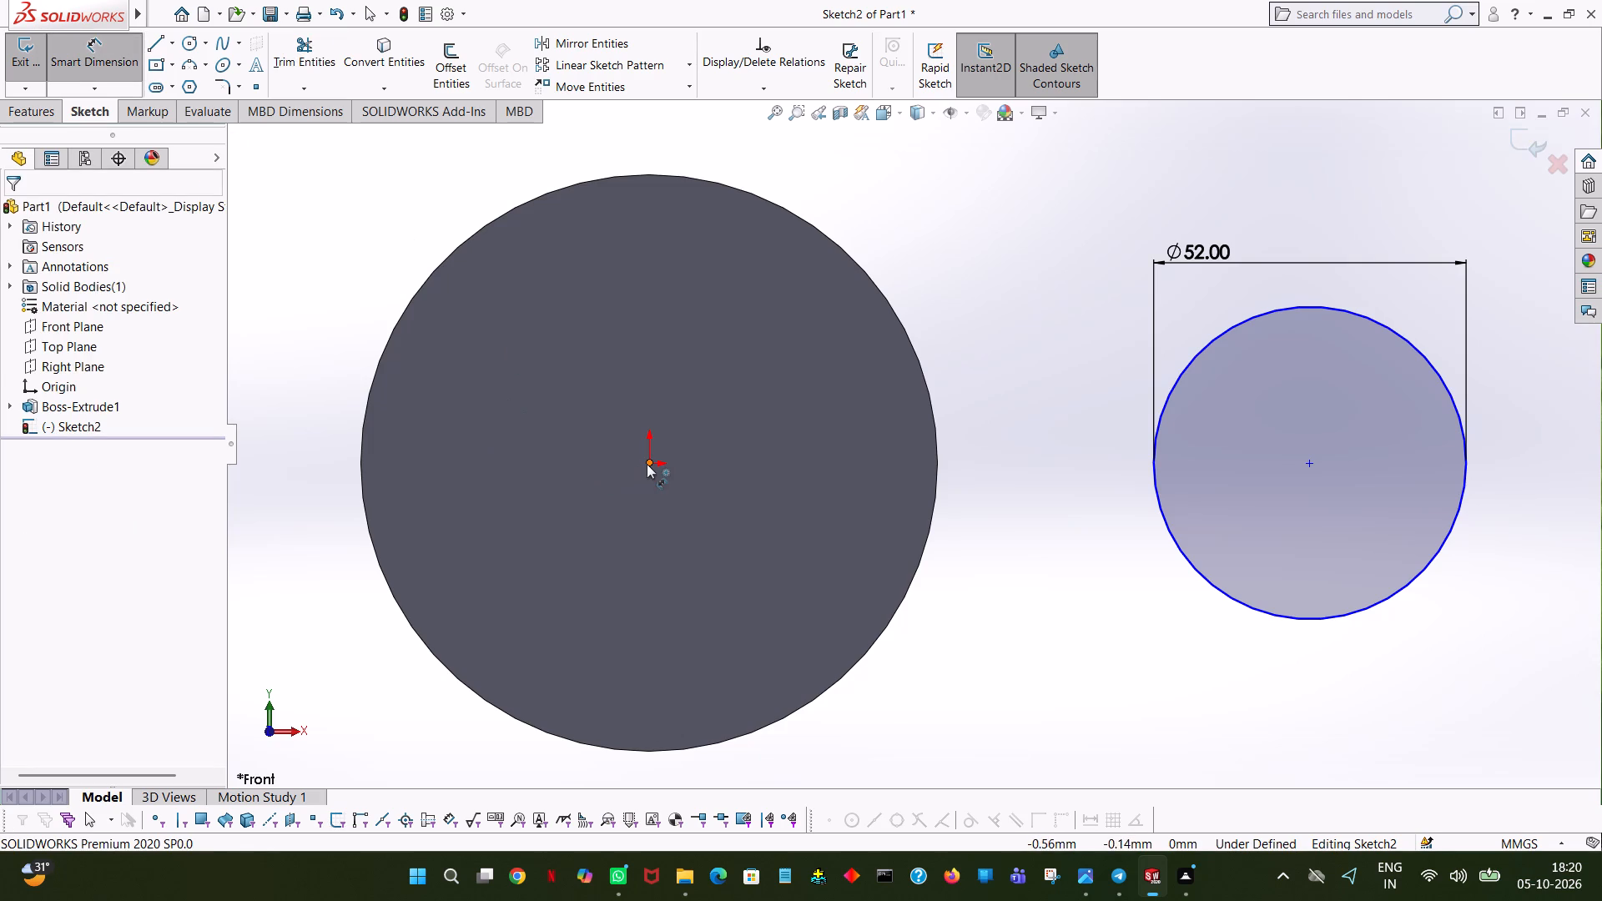
left_click(647, 464)
left_click(1307, 465)
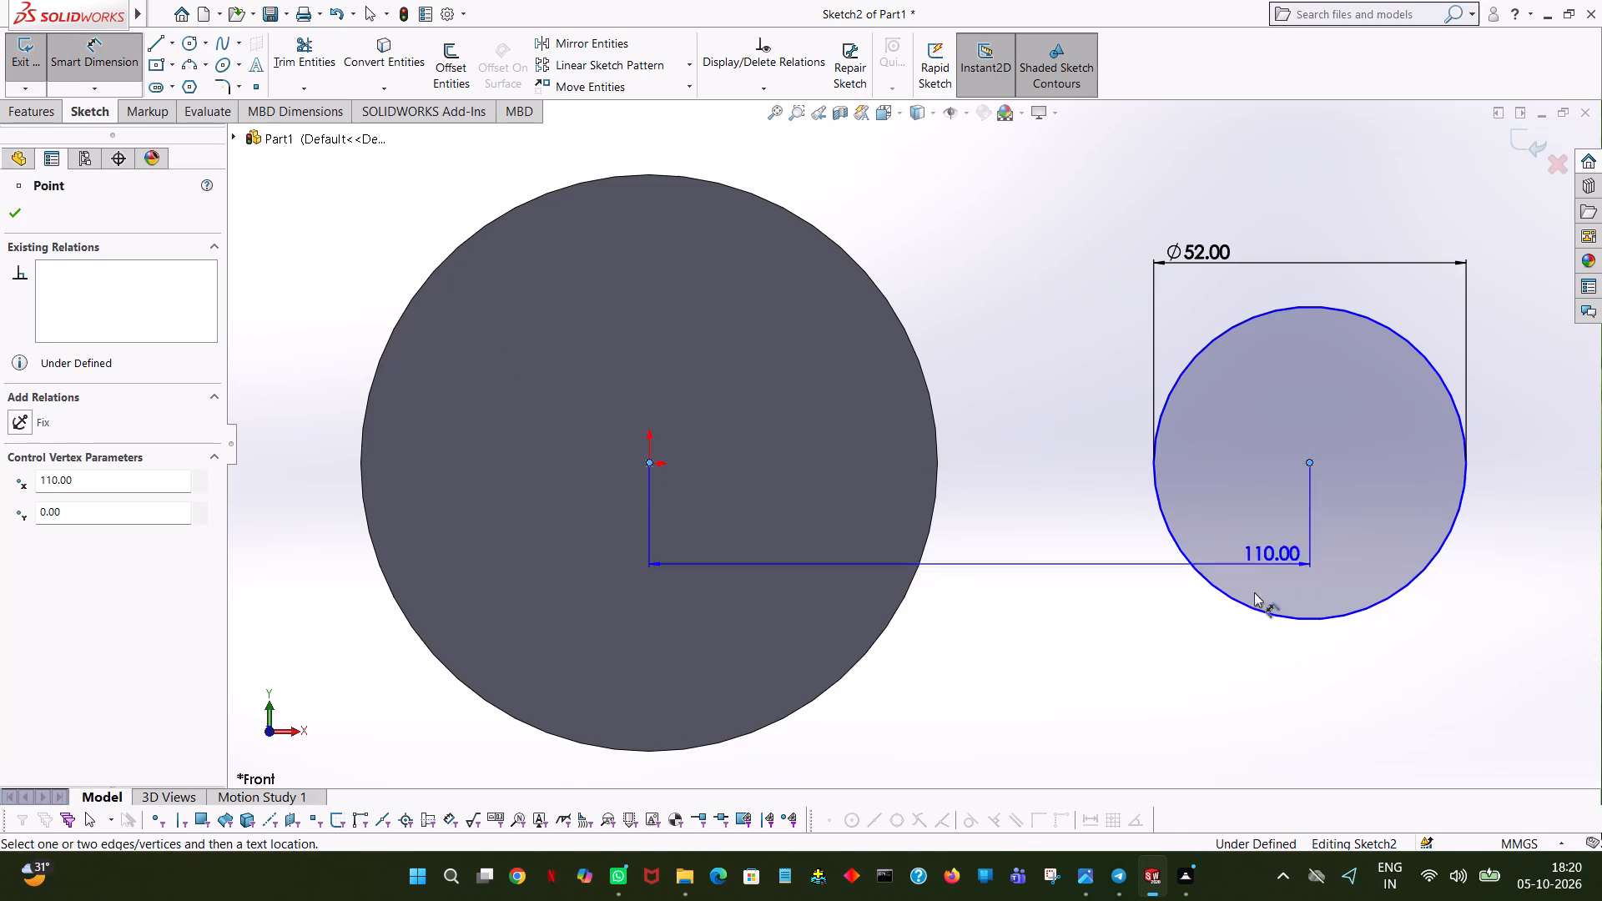
left_click(1222, 657)
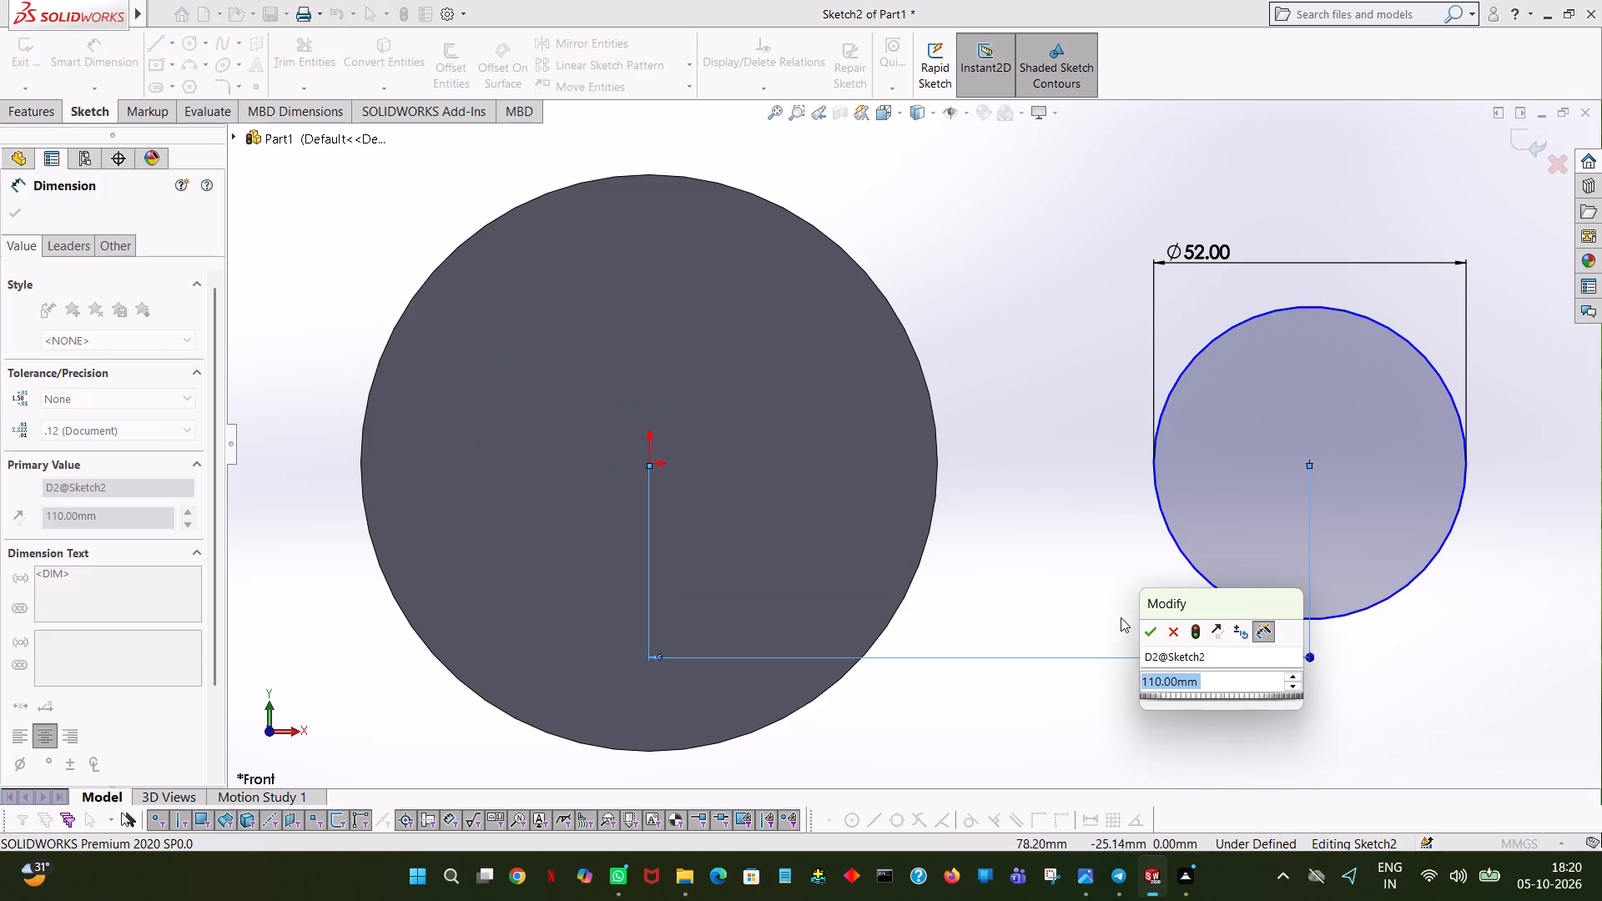
left_click(1150, 628)
left_click(1082, 442)
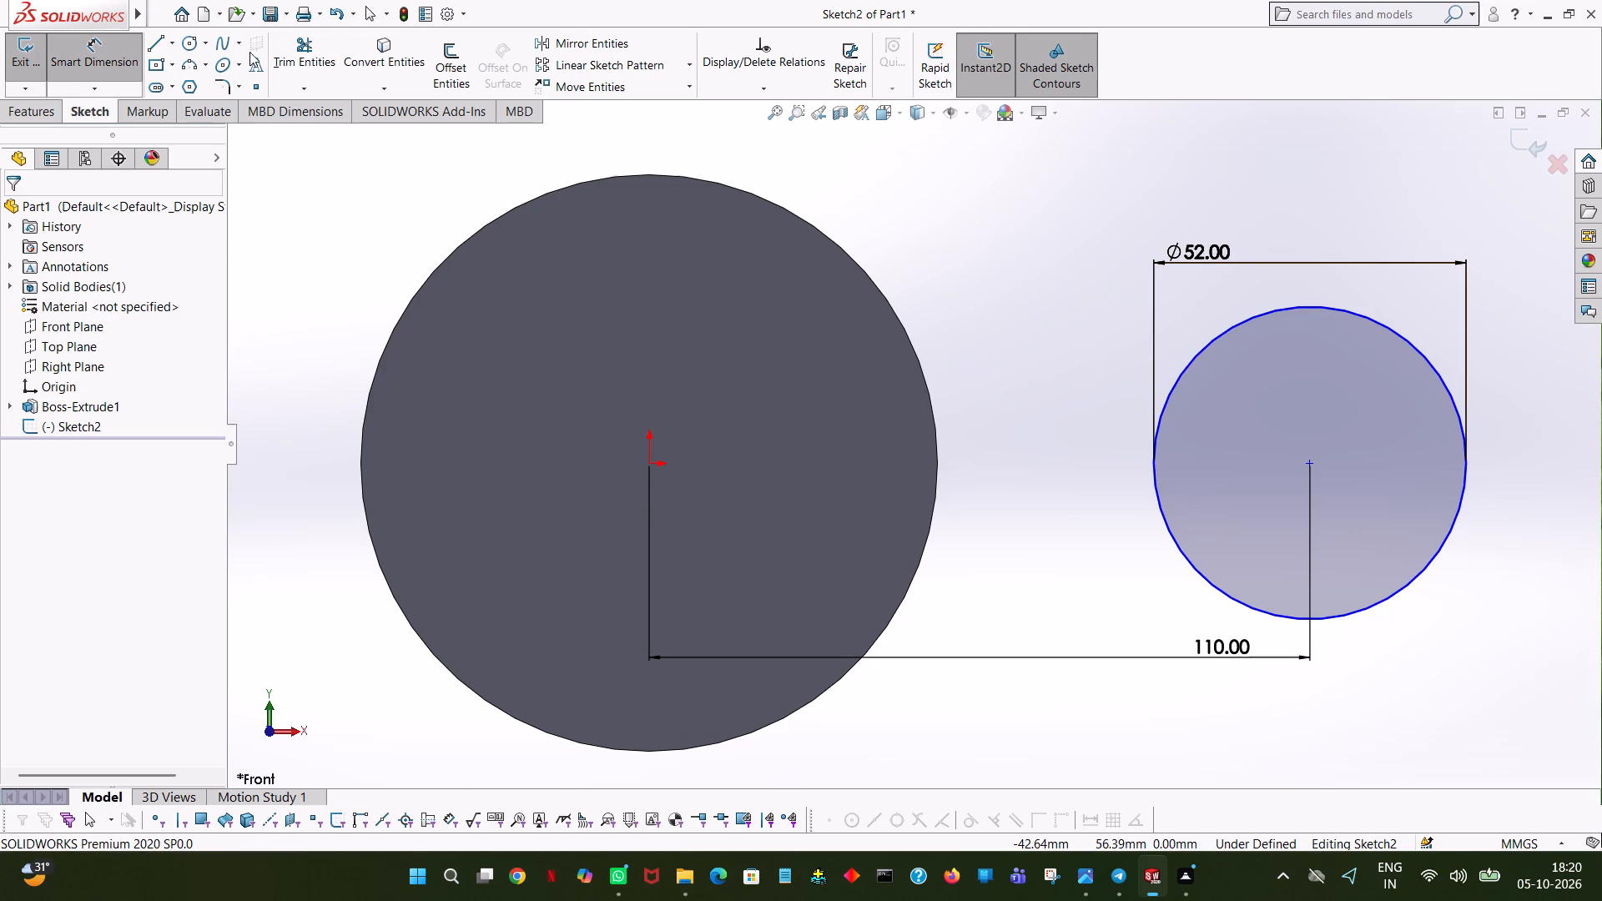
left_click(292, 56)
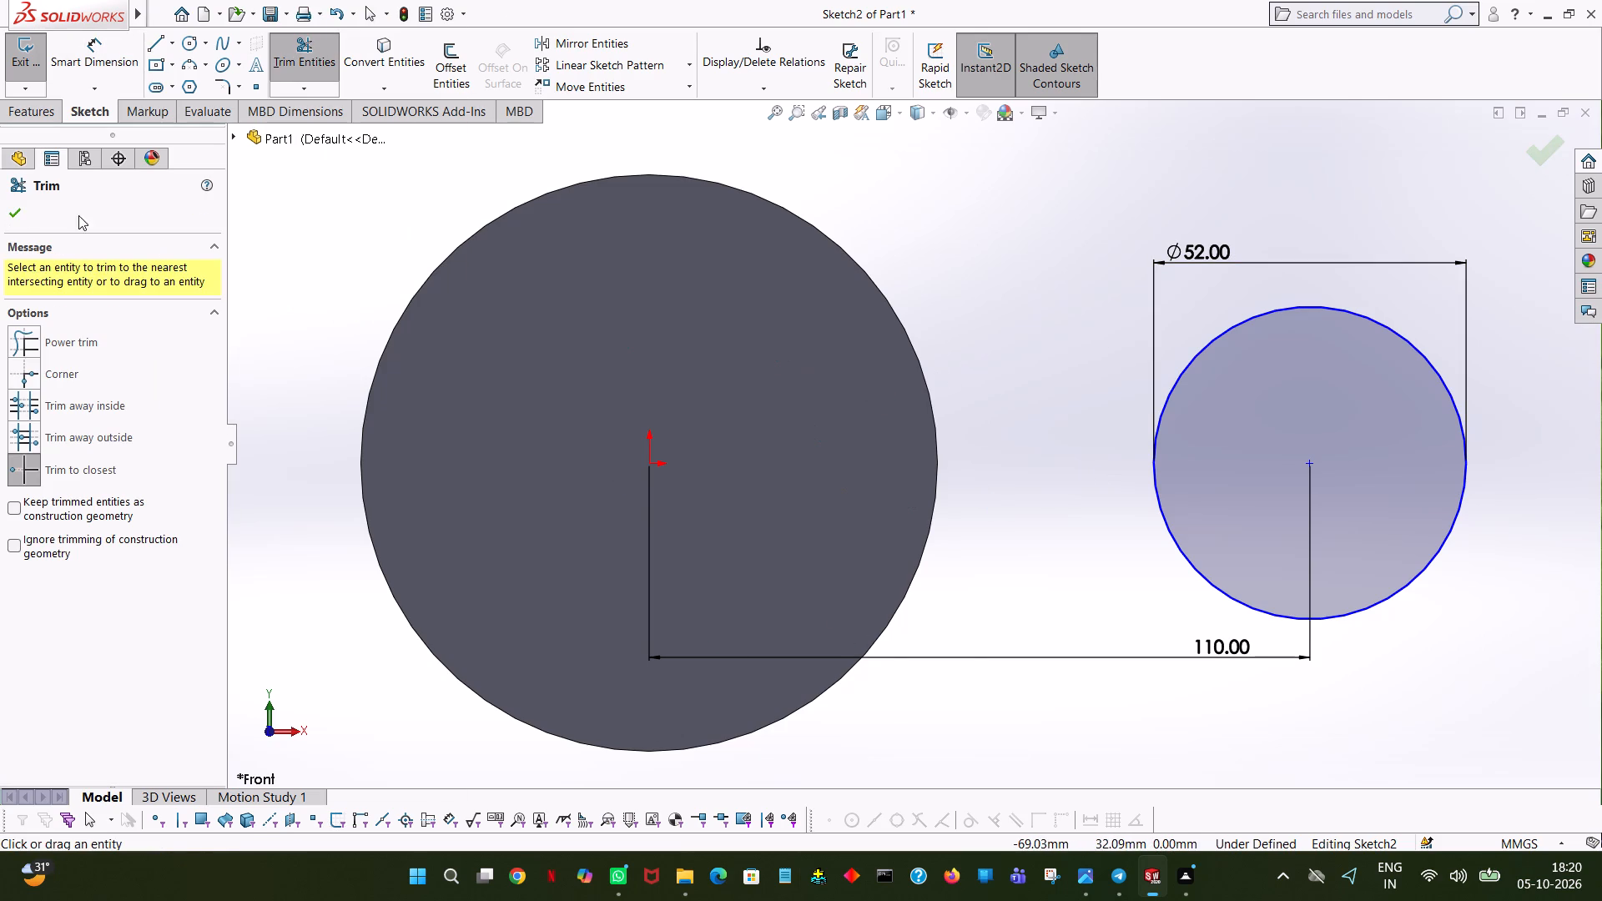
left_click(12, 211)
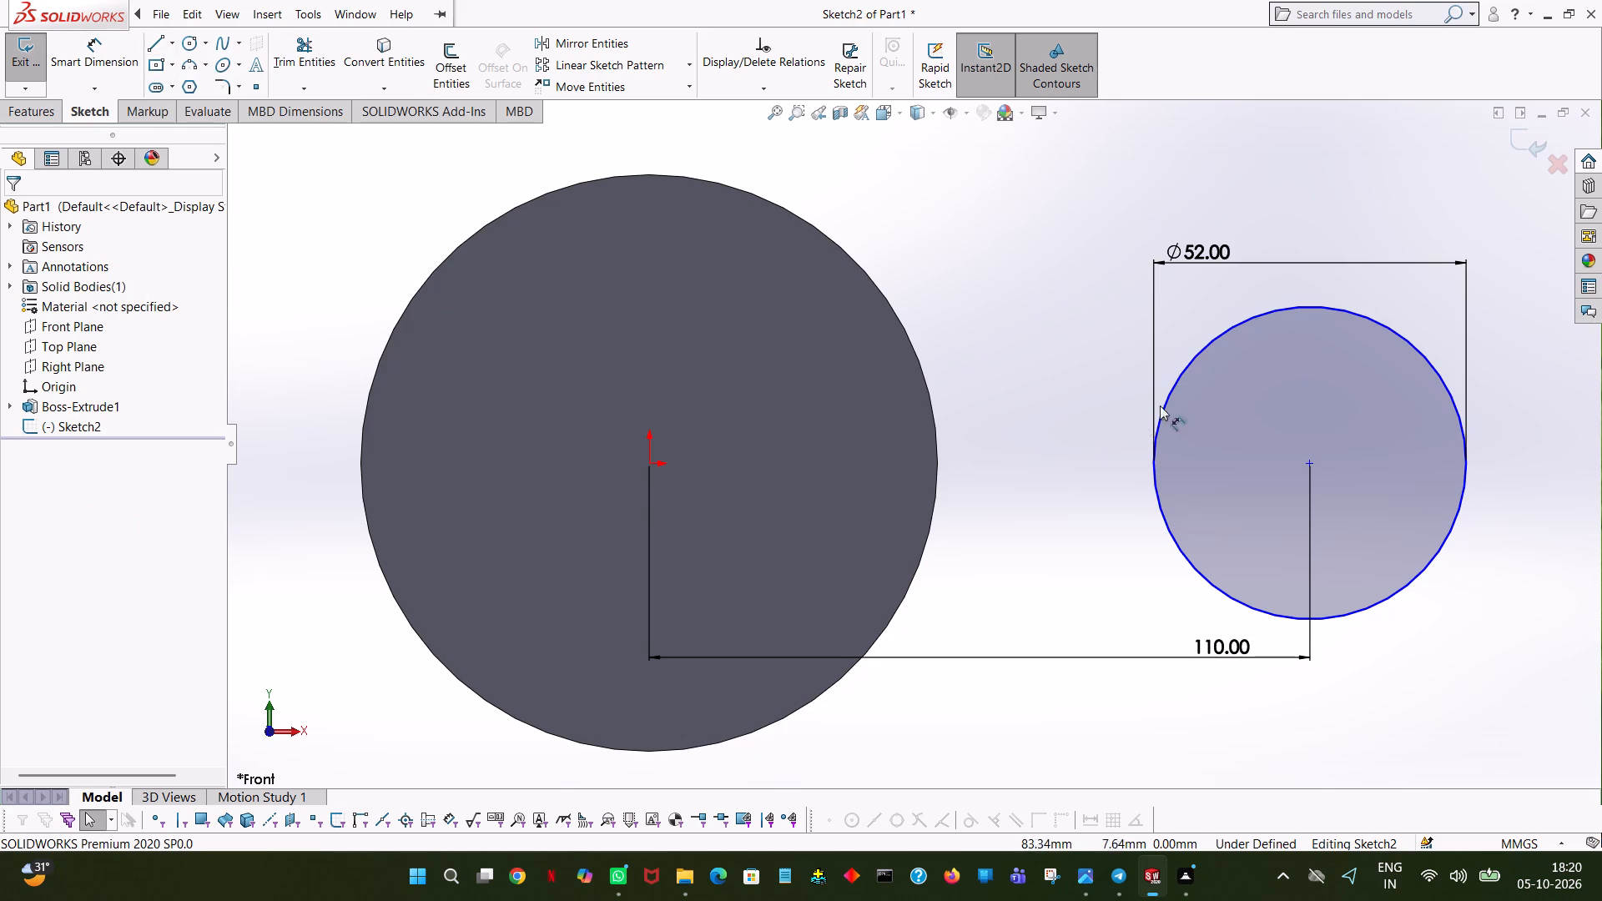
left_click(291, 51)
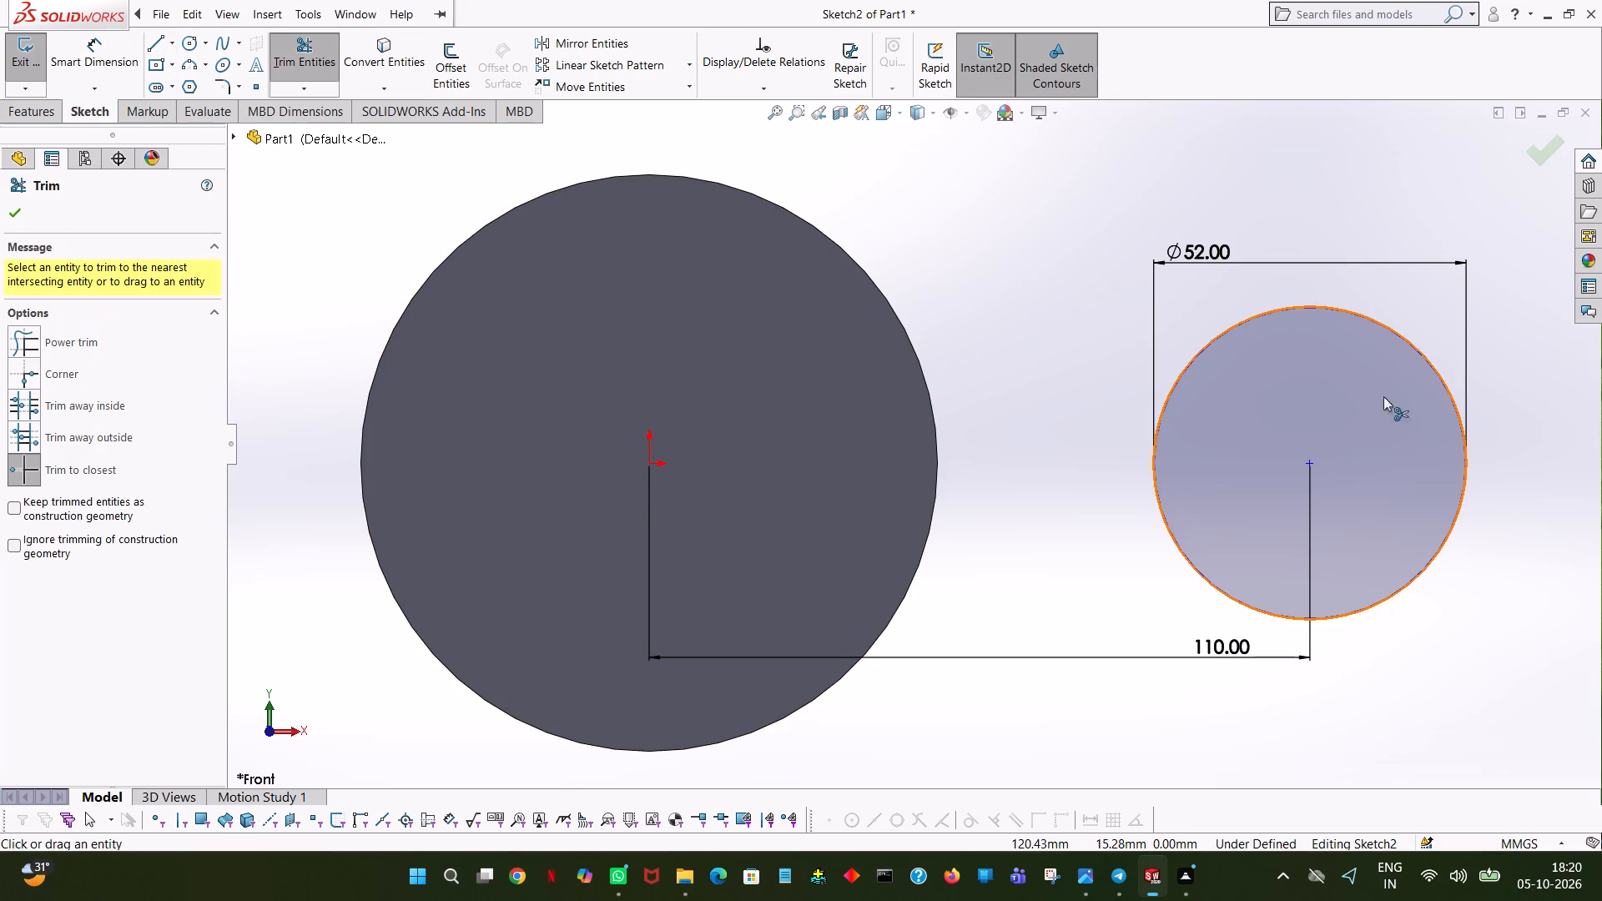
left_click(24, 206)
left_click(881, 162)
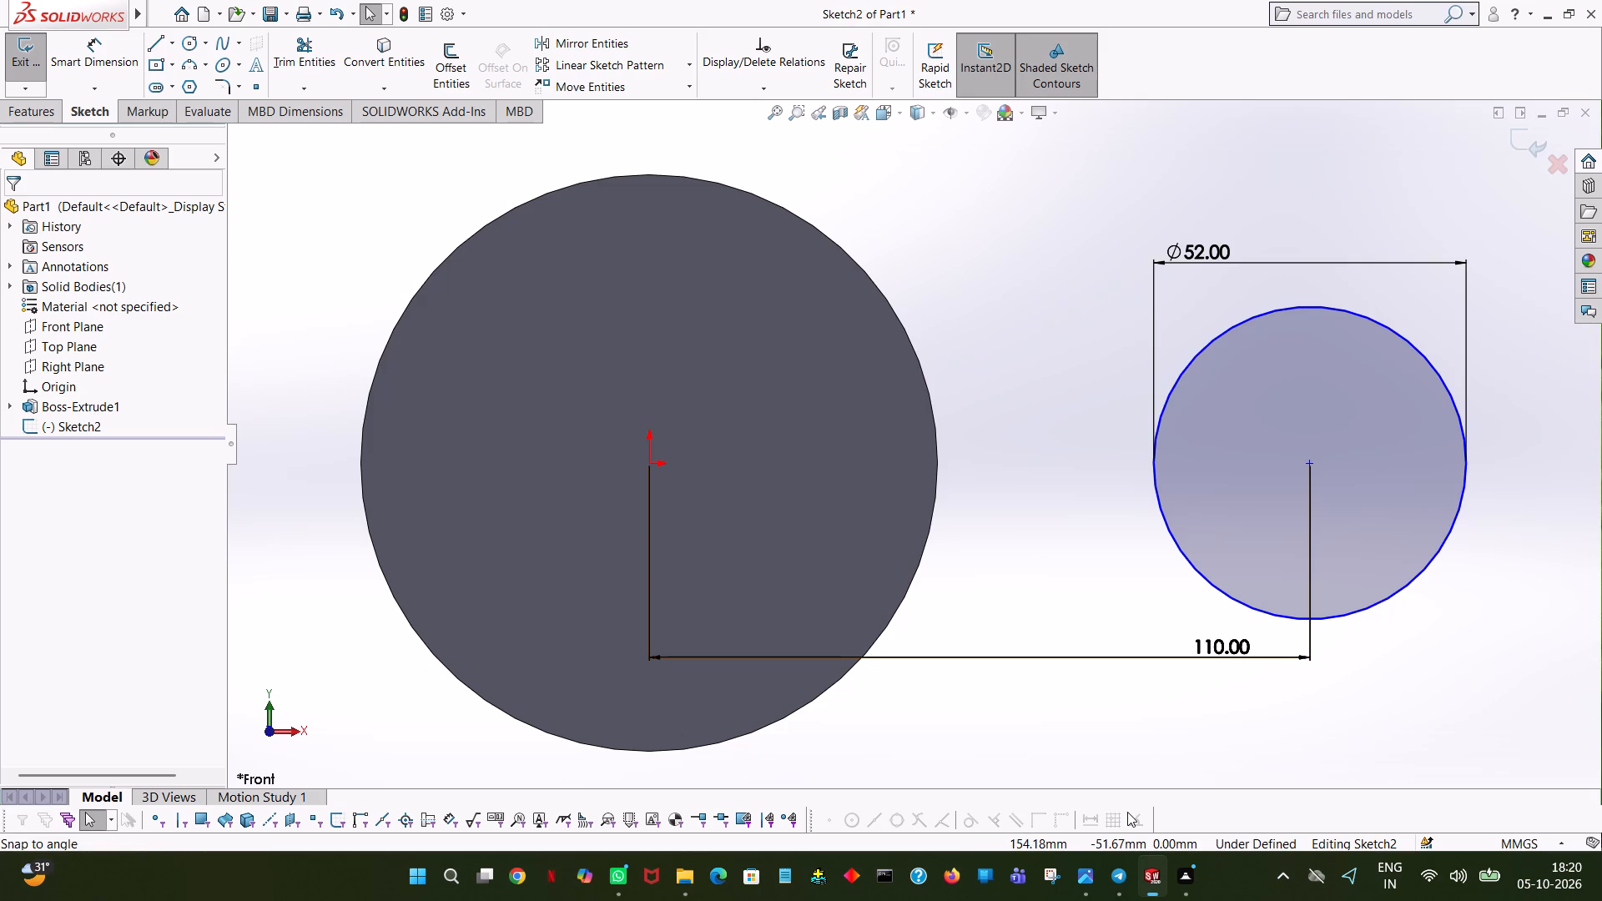
Extrude the 52 mm hub circle as a boss 40 mm thick, using the Mid Plane end condition.
left_click(51, 110)
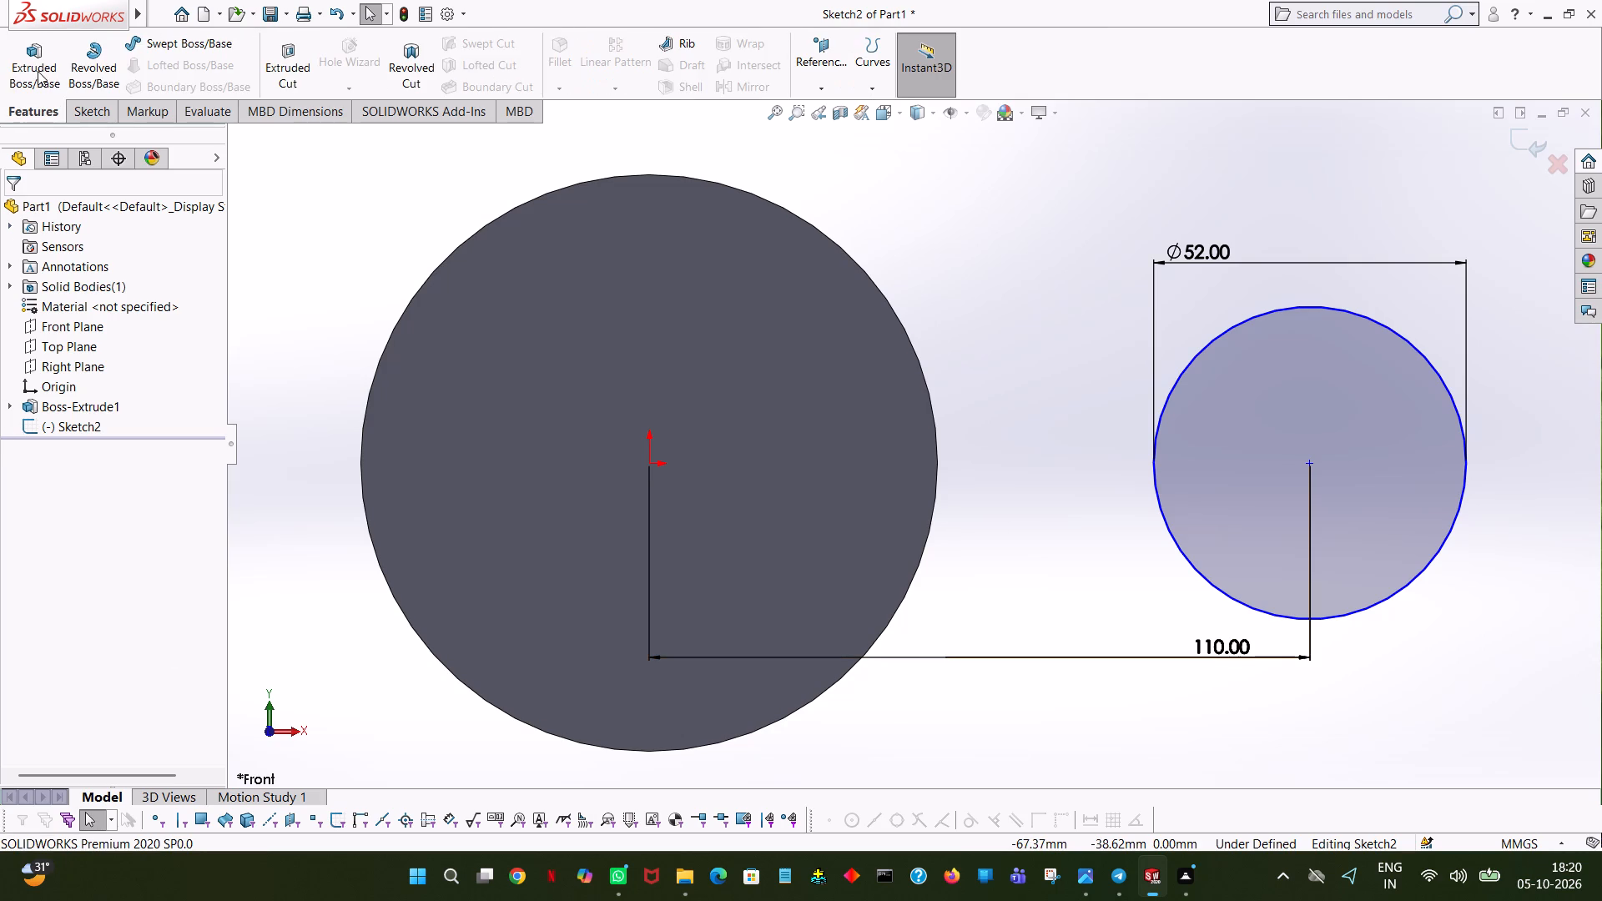
left_click(38, 71)
middle_click_drag(1402, 222, 1330, 375)
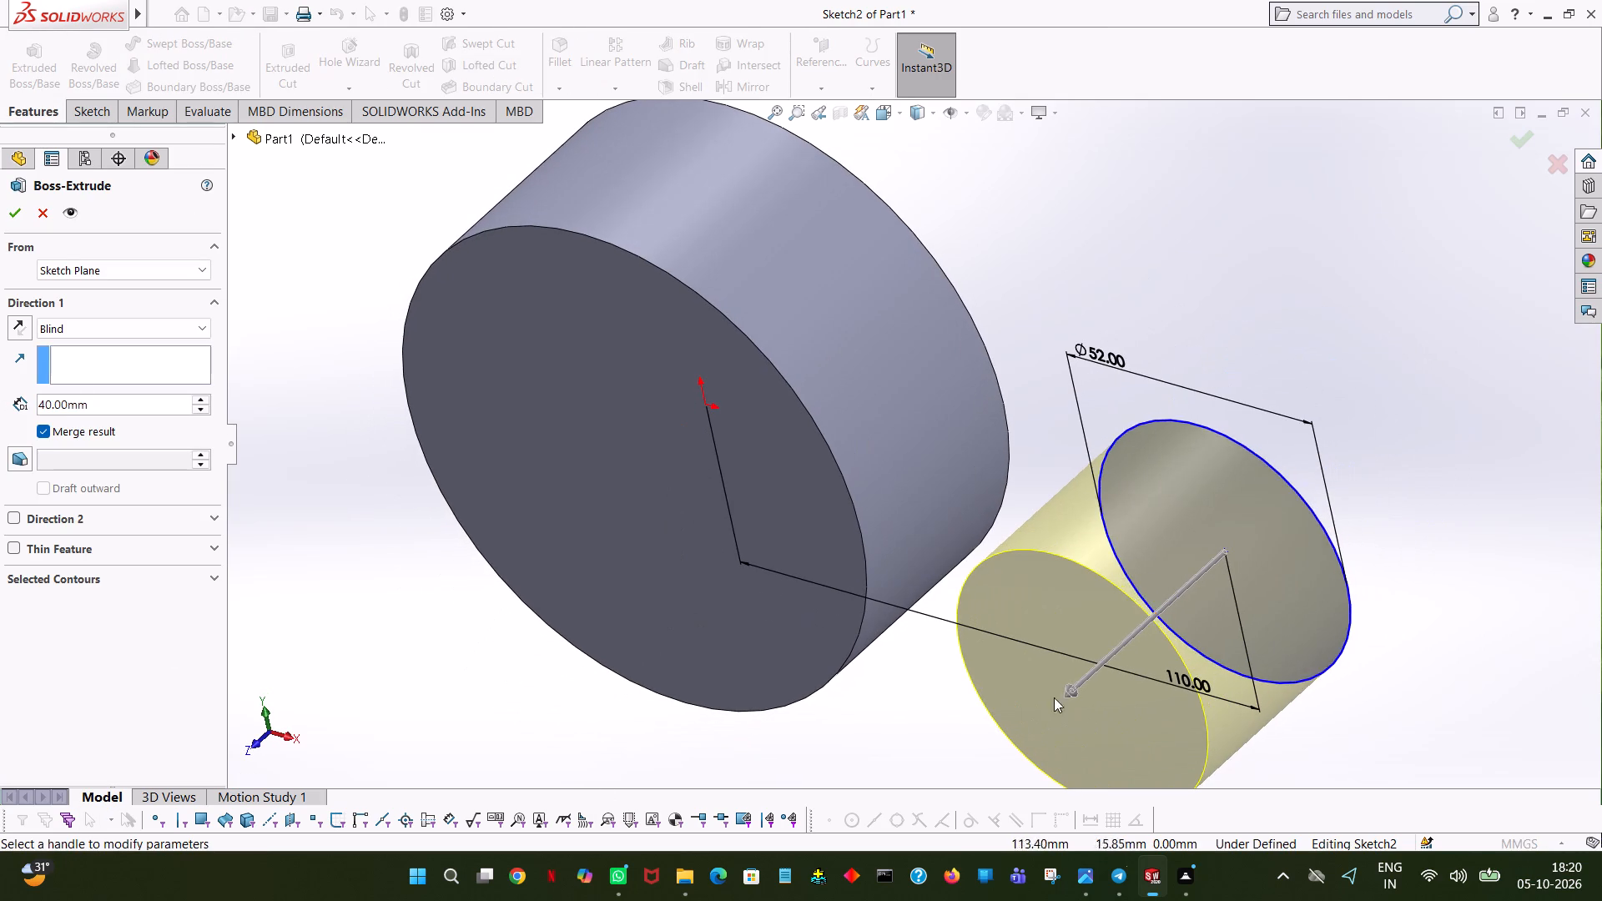
left_click(120, 329)
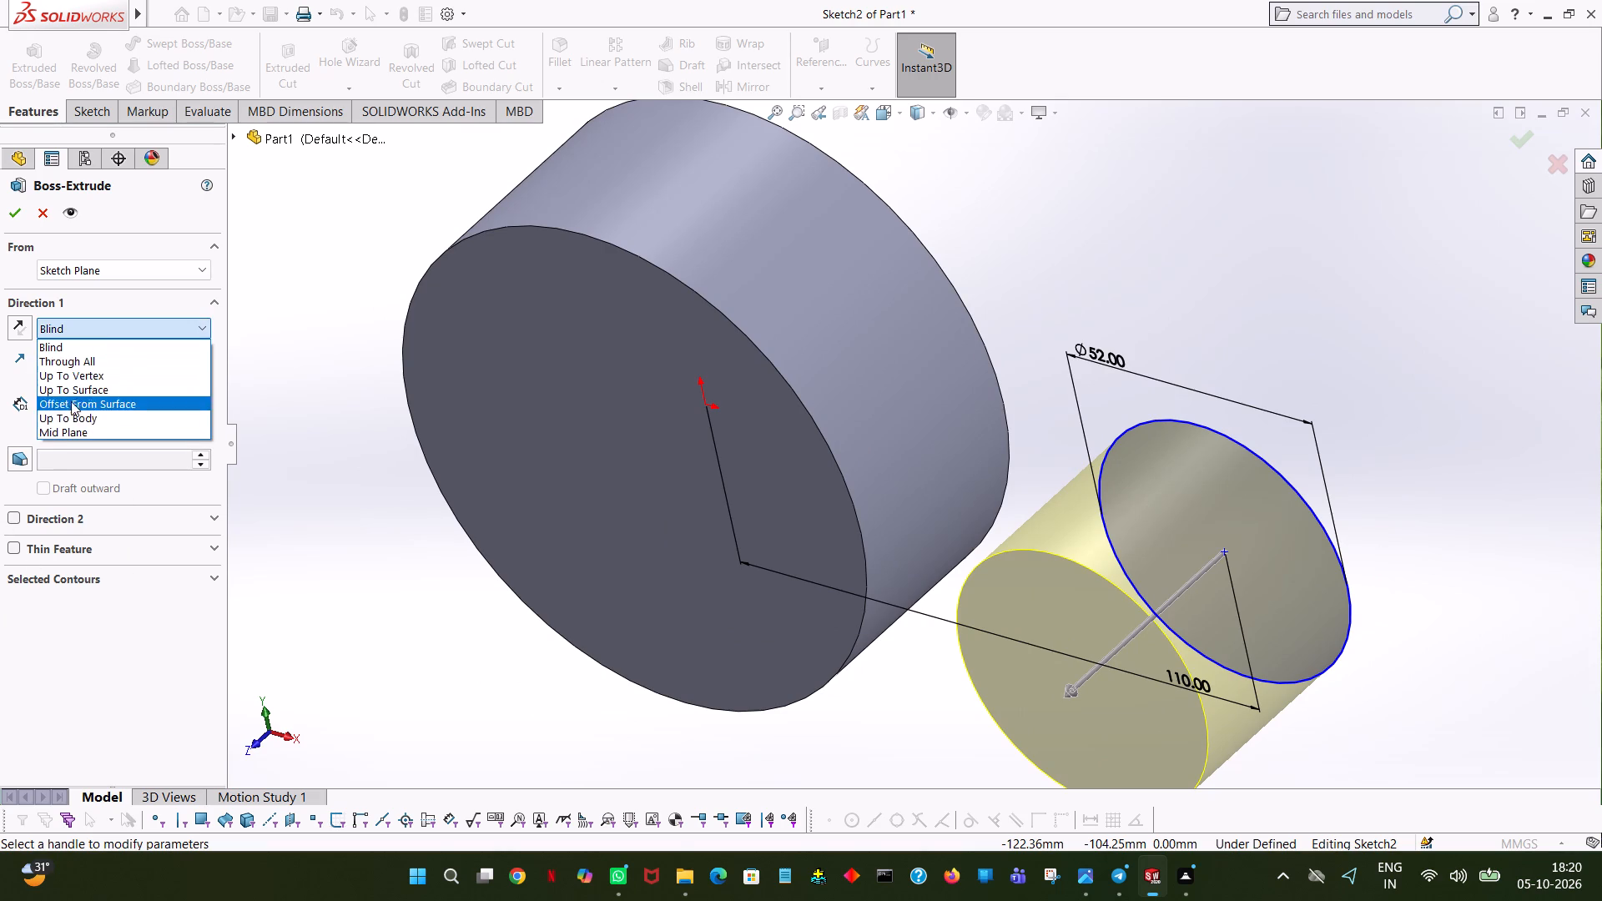
left_click(53, 427)
middle_click_drag(1313, 287, 1257, 371)
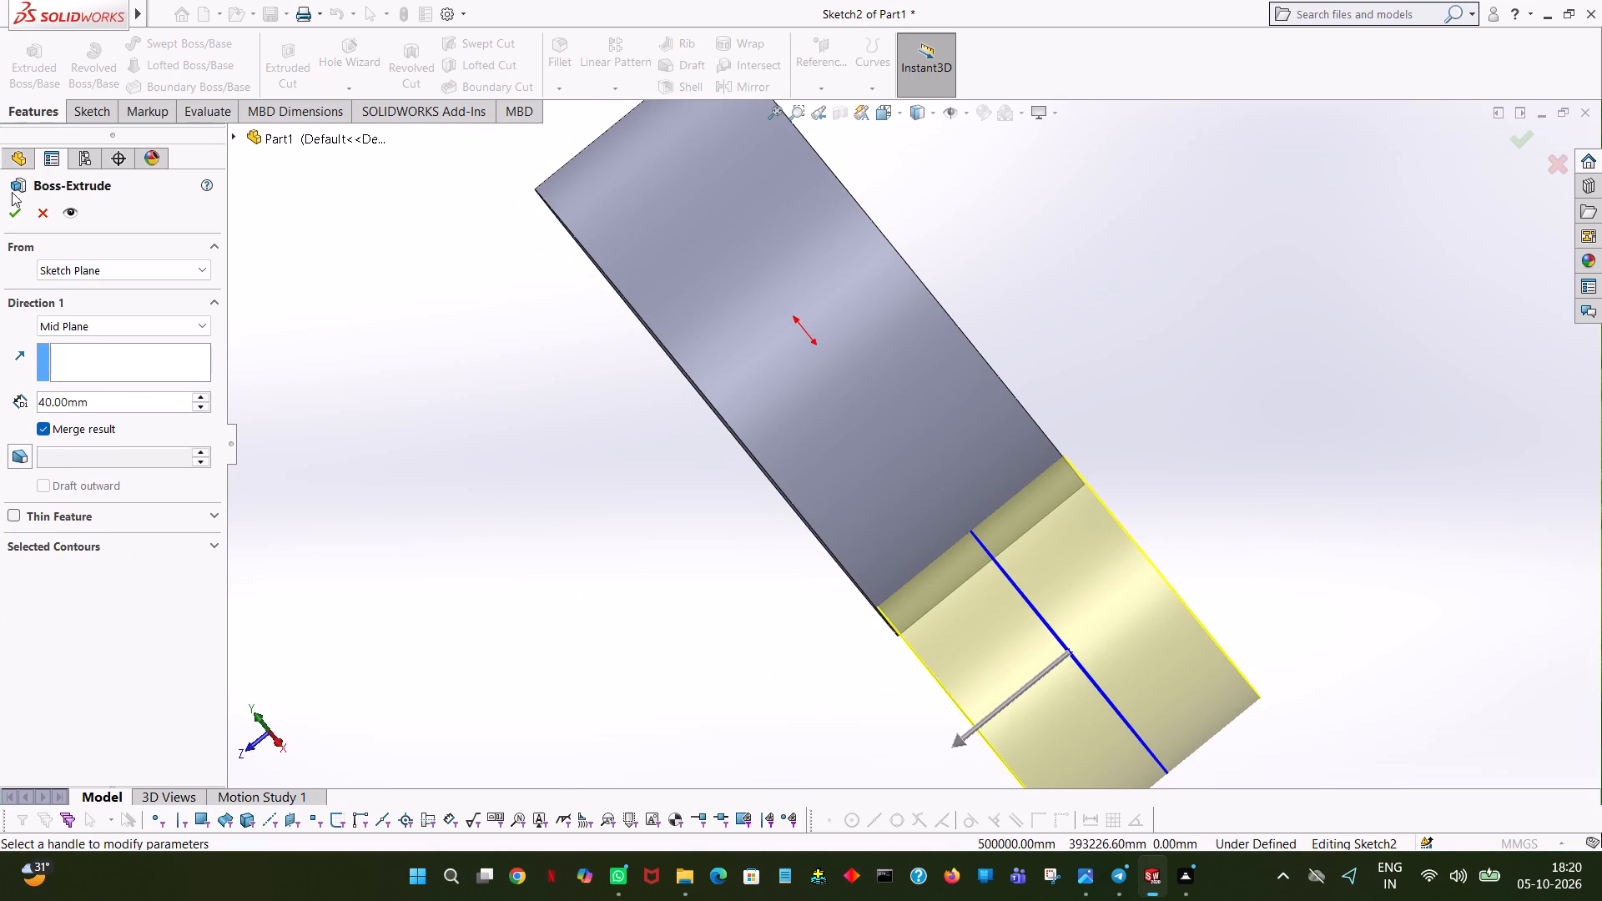
left_click(8, 214)
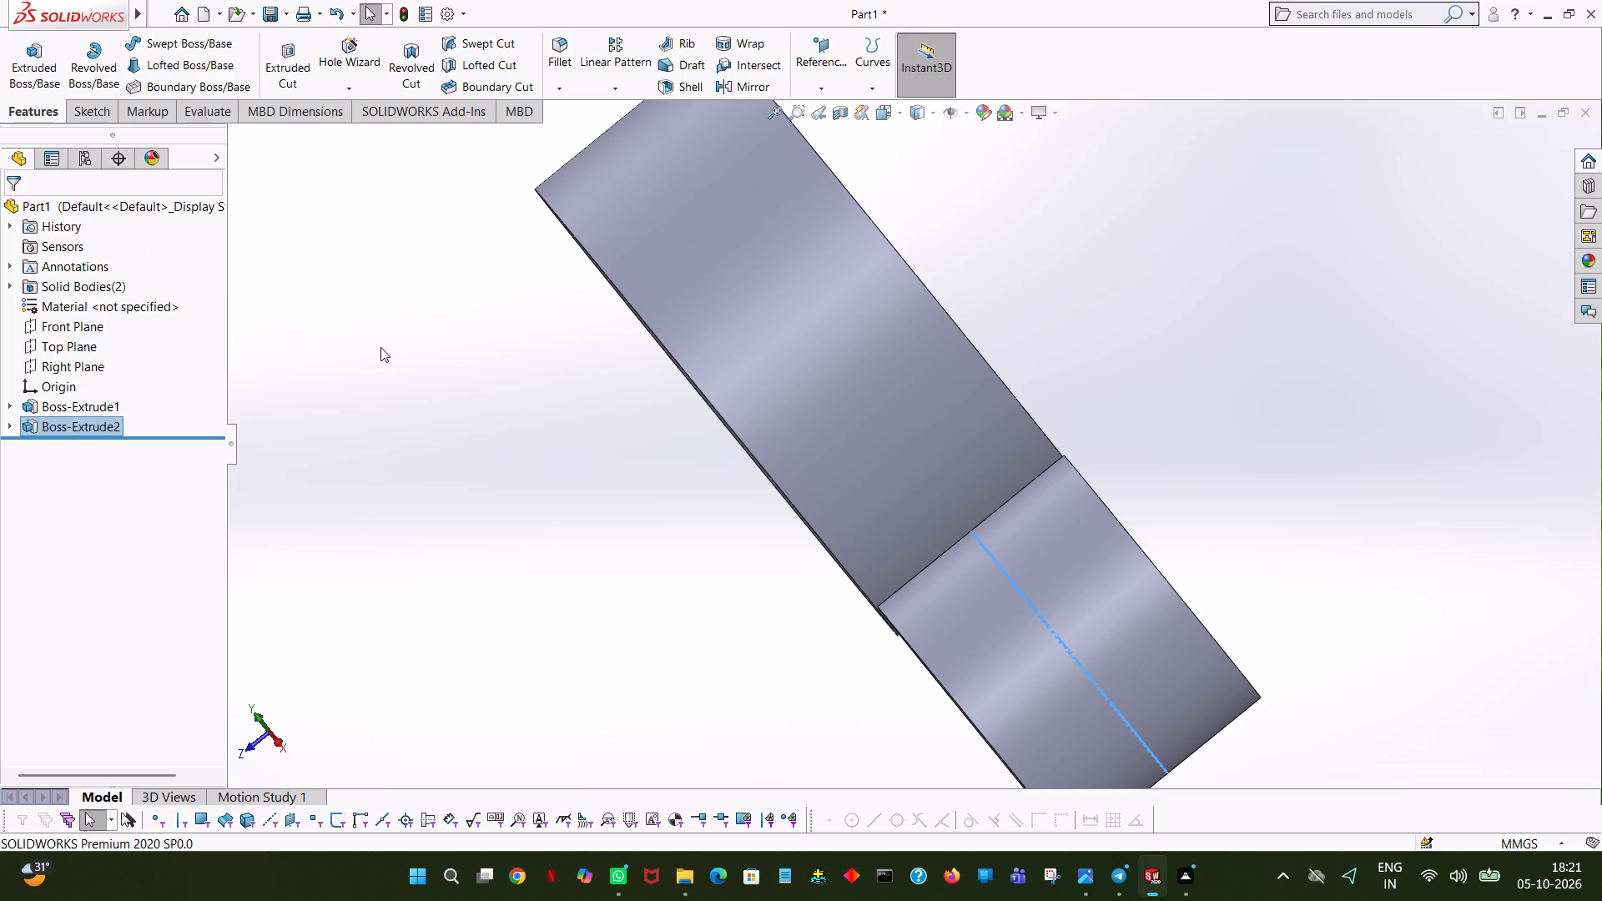
Start a new boss extrusion sketch on the front face of the large clamp body, viewed face-on.
key("space")
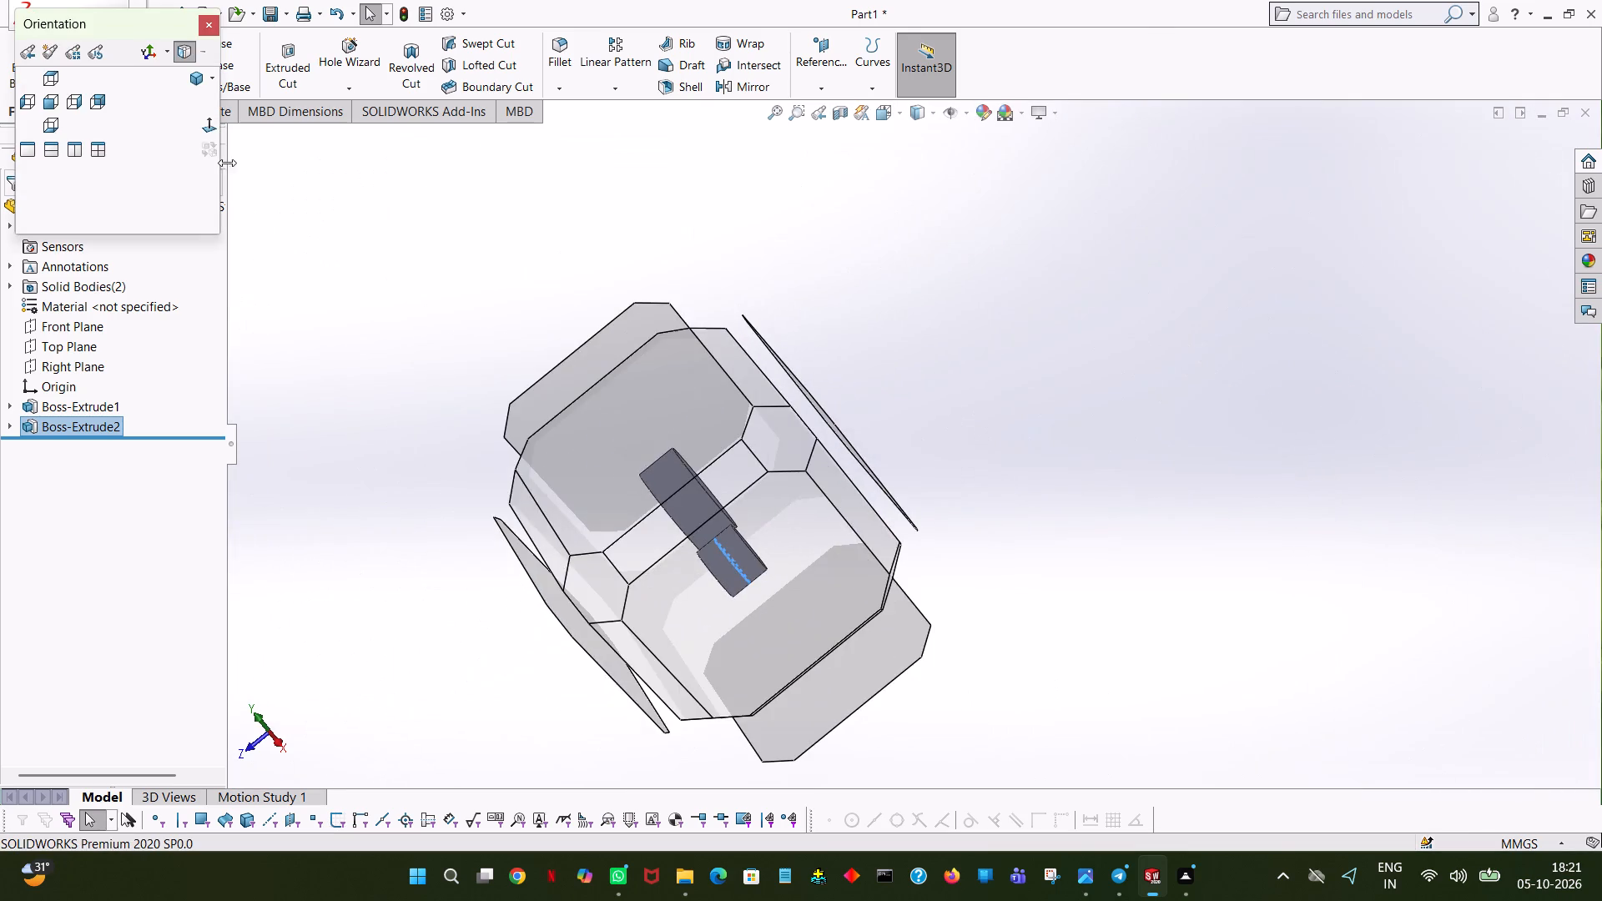
left_click(208, 129)
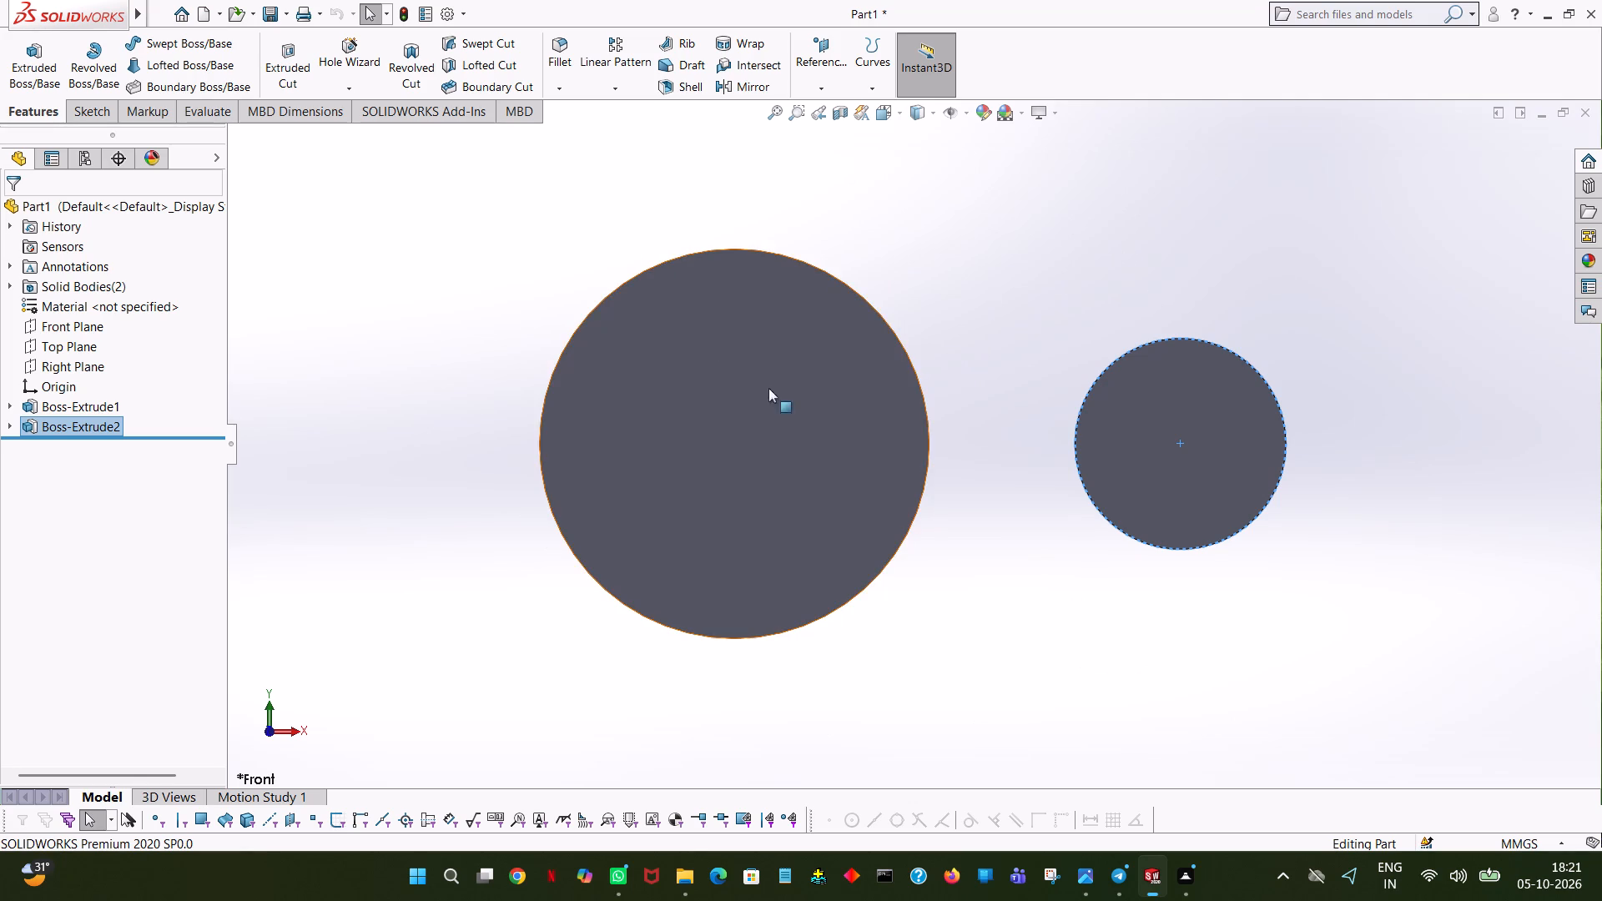
left_click(47, 70)
left_click(890, 425)
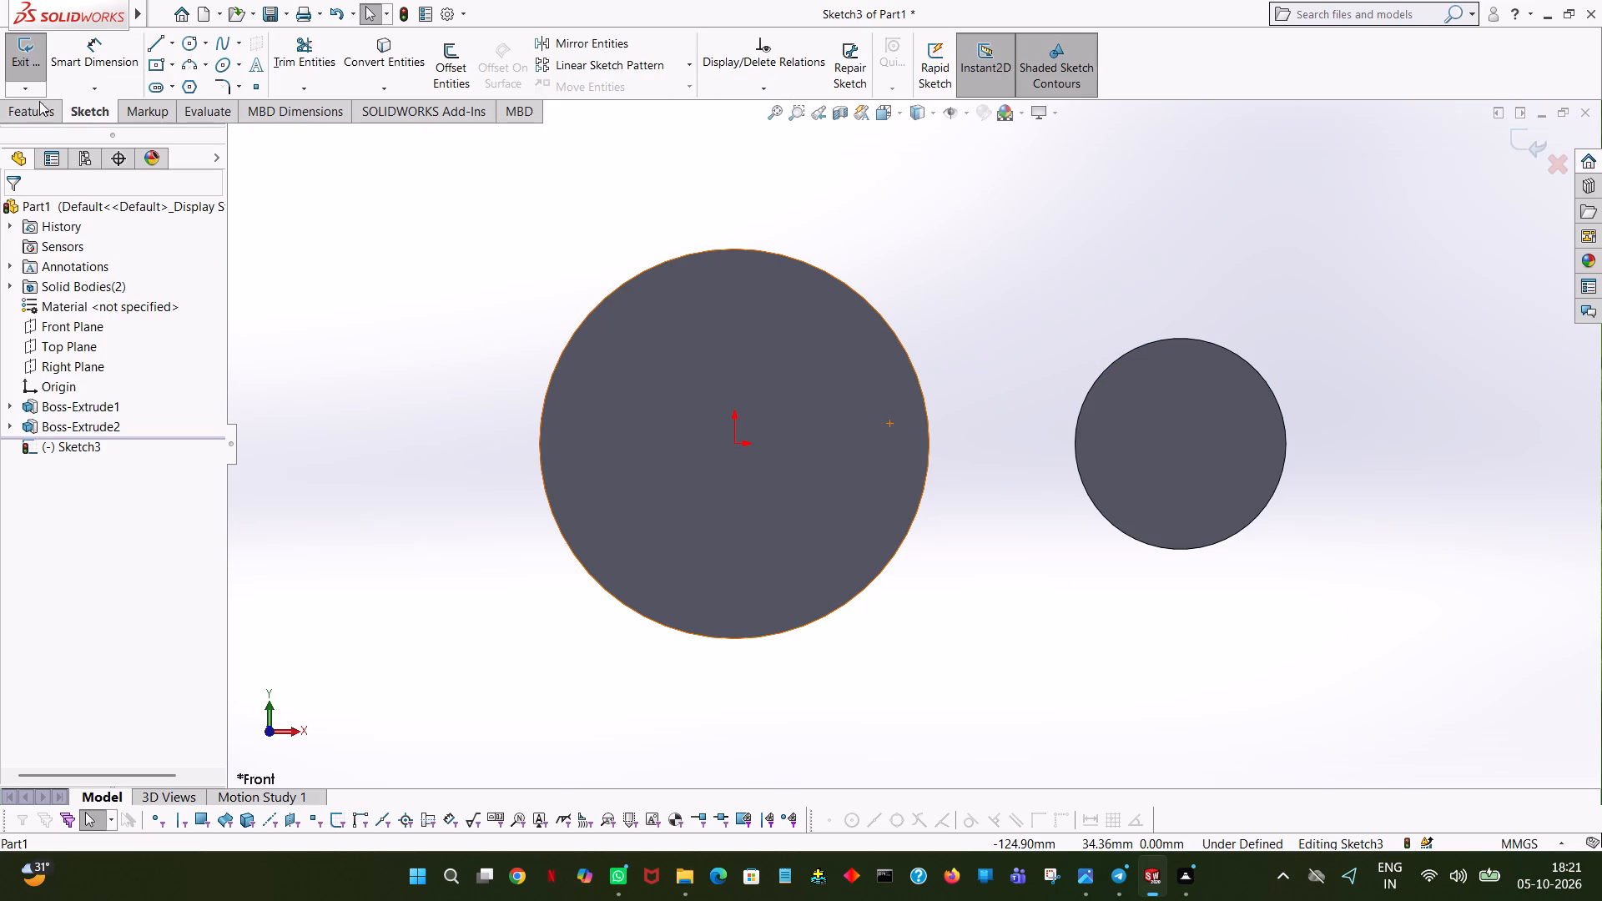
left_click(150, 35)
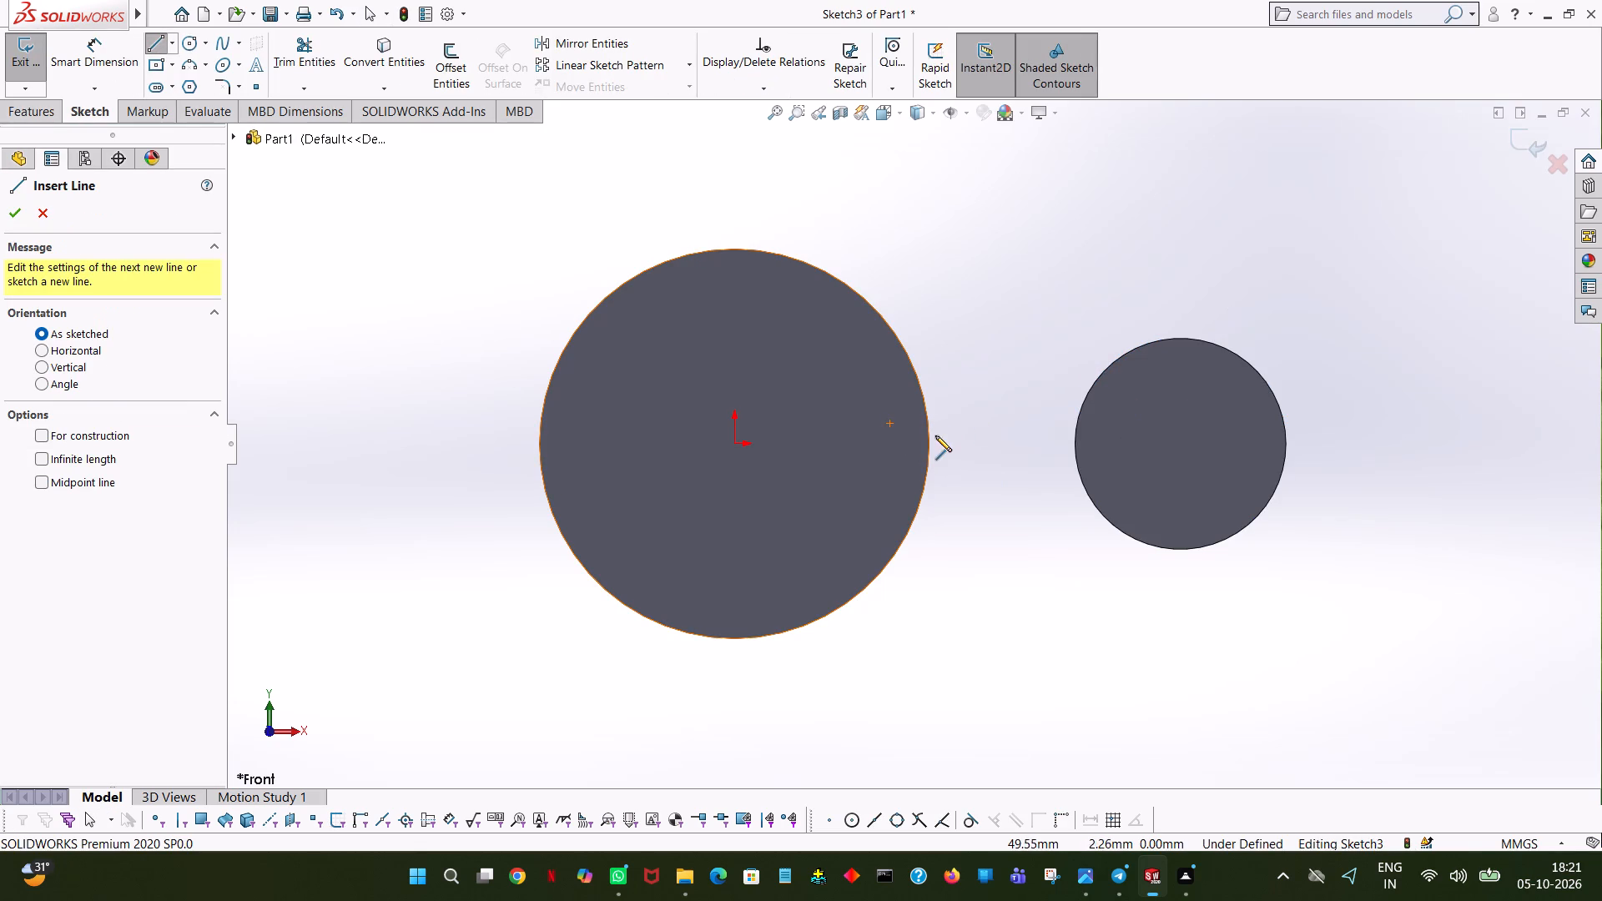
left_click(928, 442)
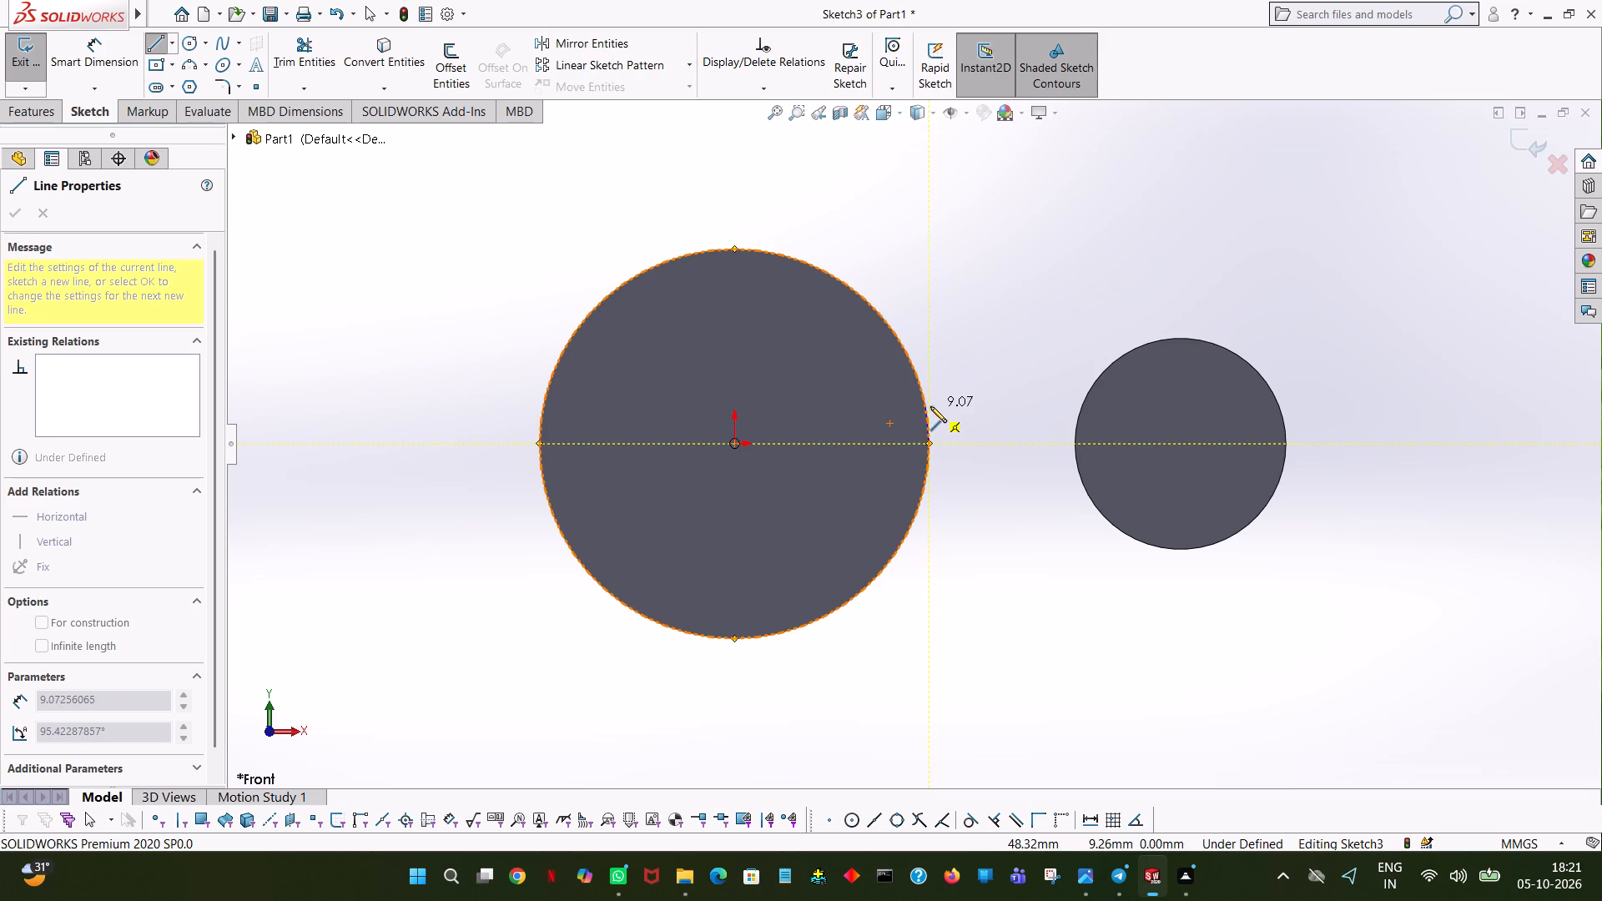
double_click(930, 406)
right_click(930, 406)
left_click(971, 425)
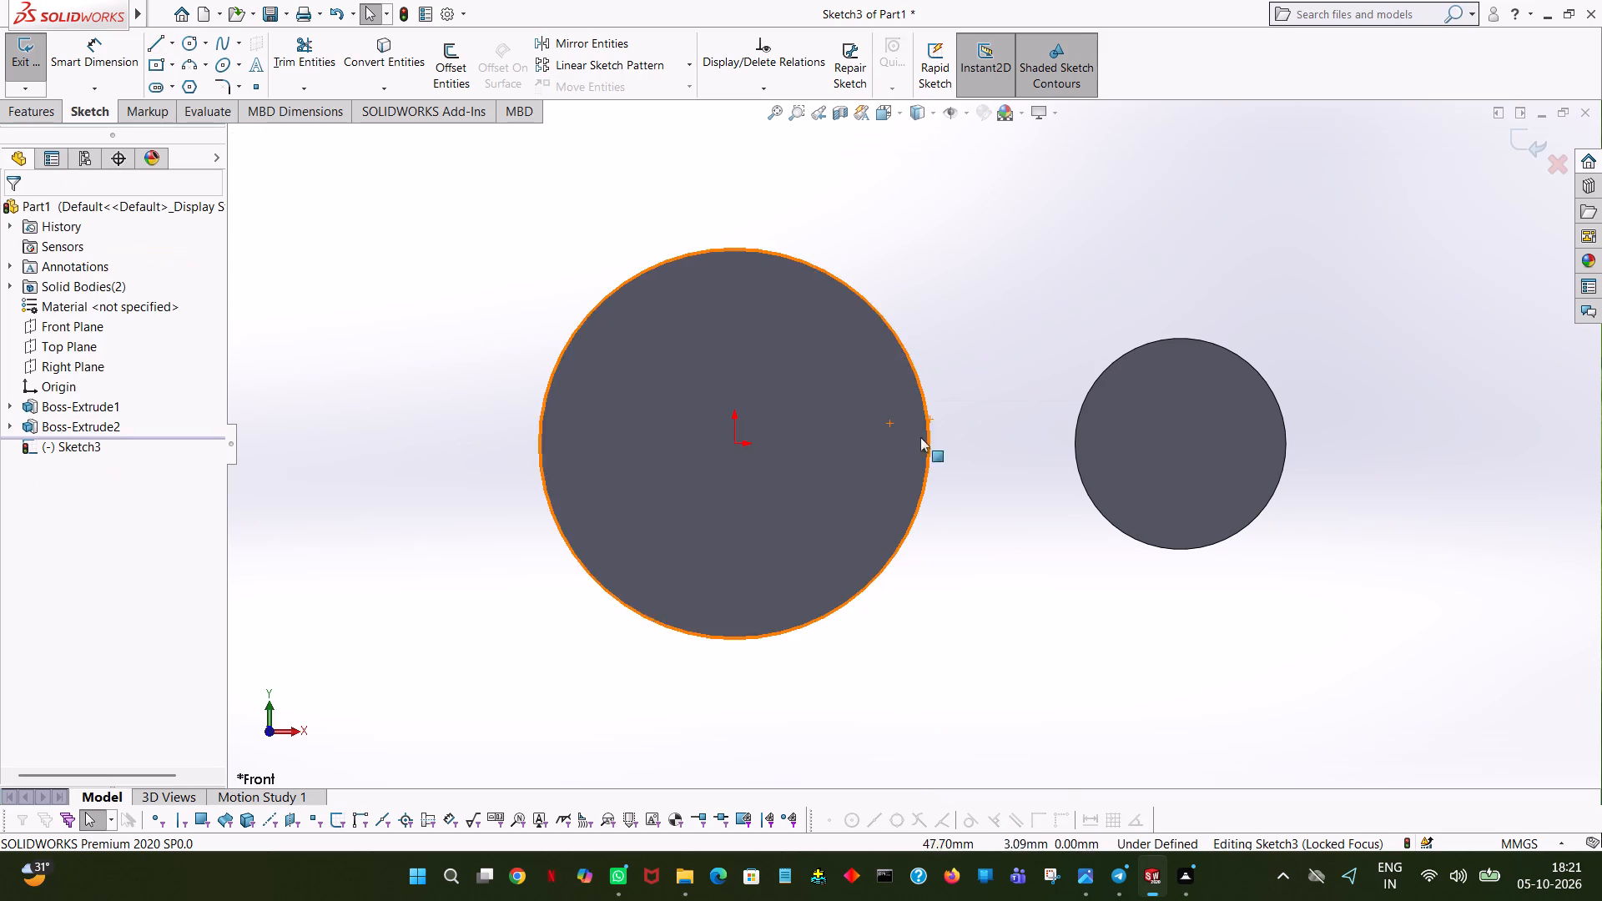
Sketch connected web lines: 6 mm up from the clamp body's hub-side quadrant, about 39 mm horizontally into the hub, and 12 mm down.
left_click(153, 42)
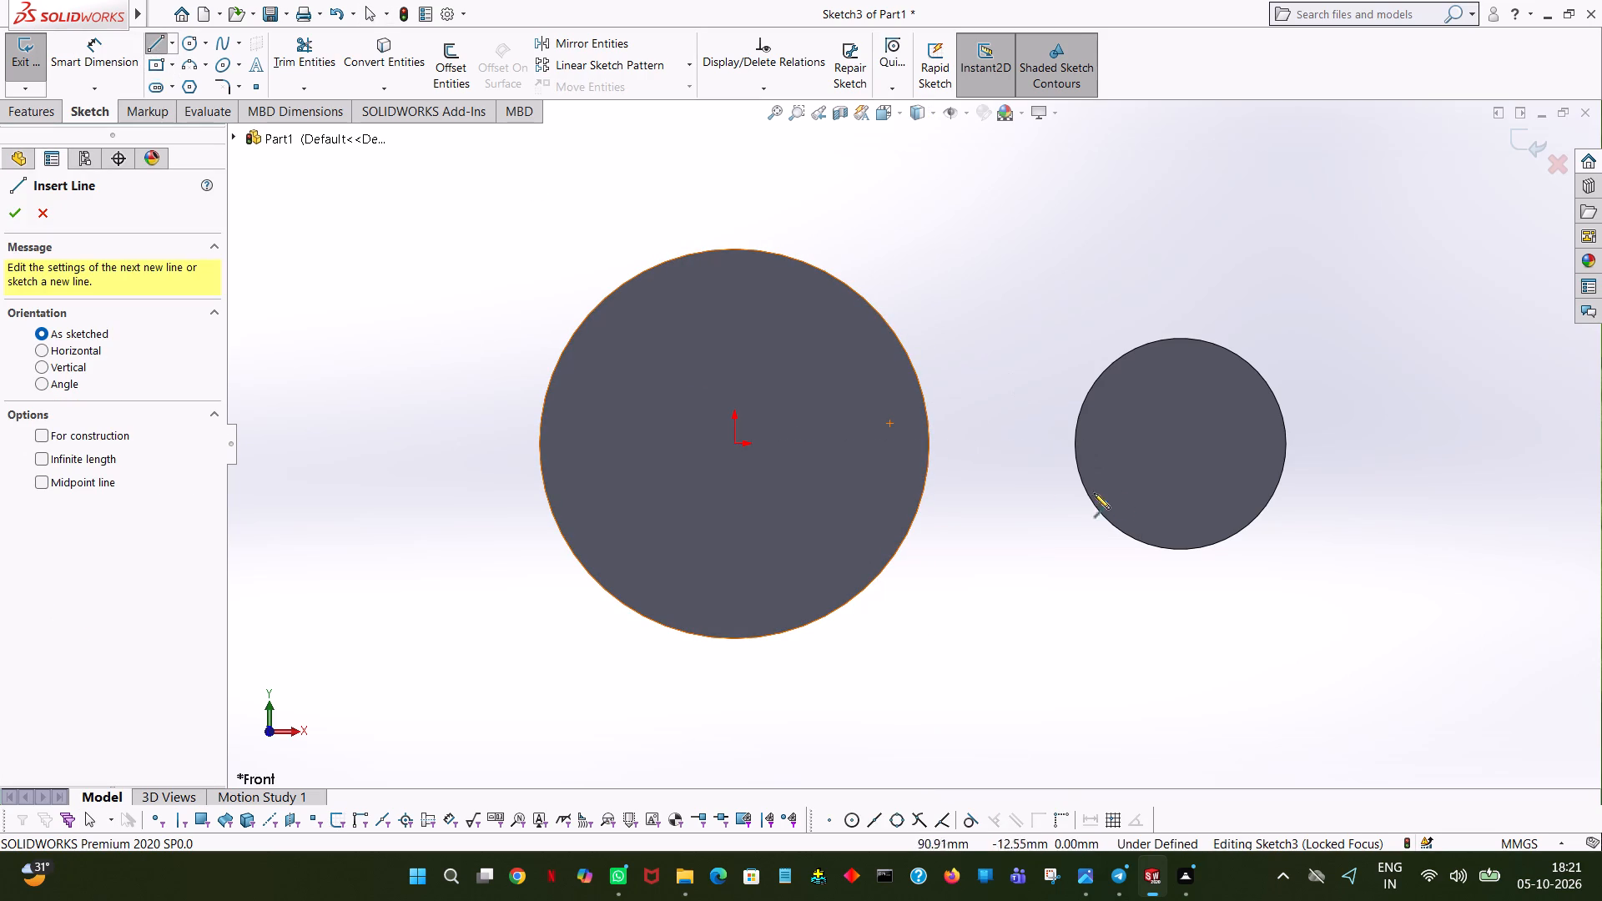
left_click(927, 443)
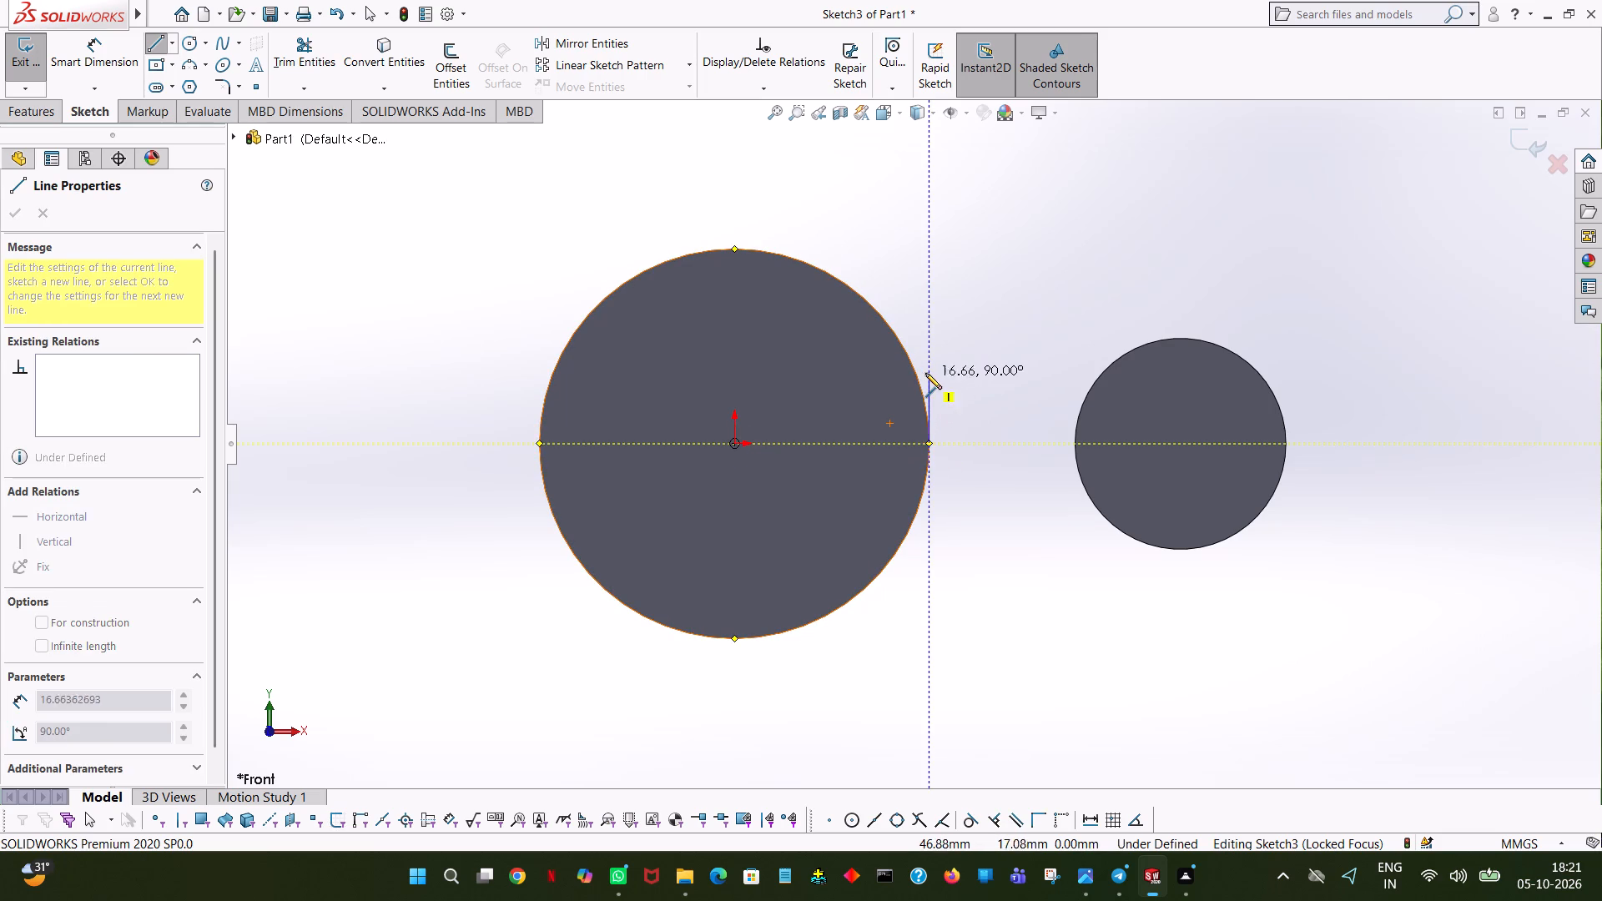
left_click(925, 368)
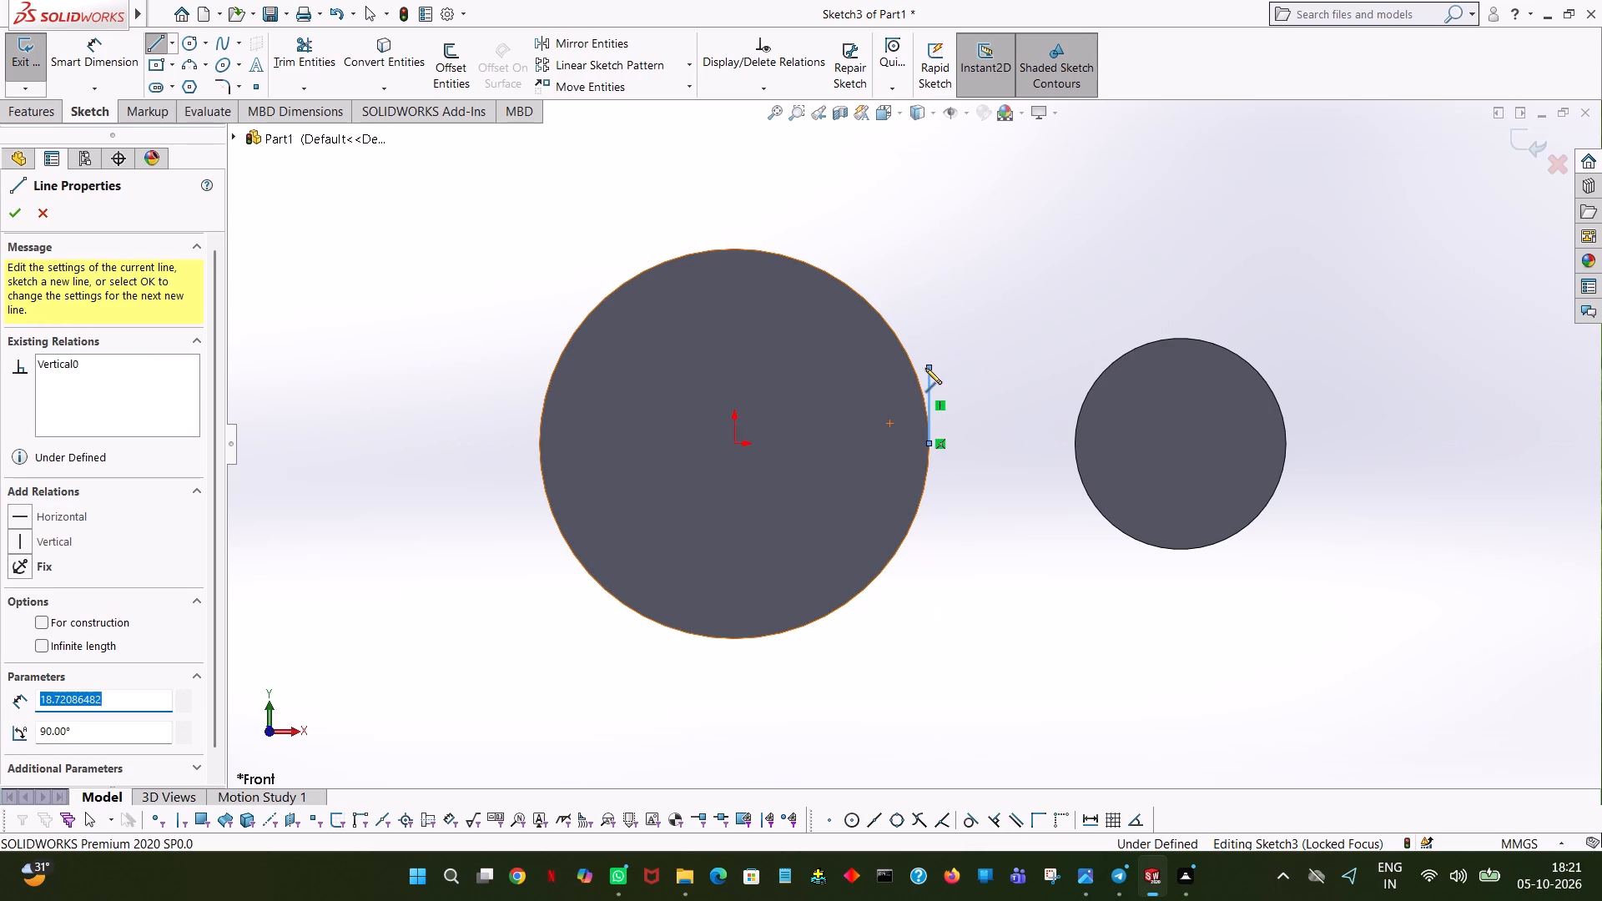
key("6")
key("Return")
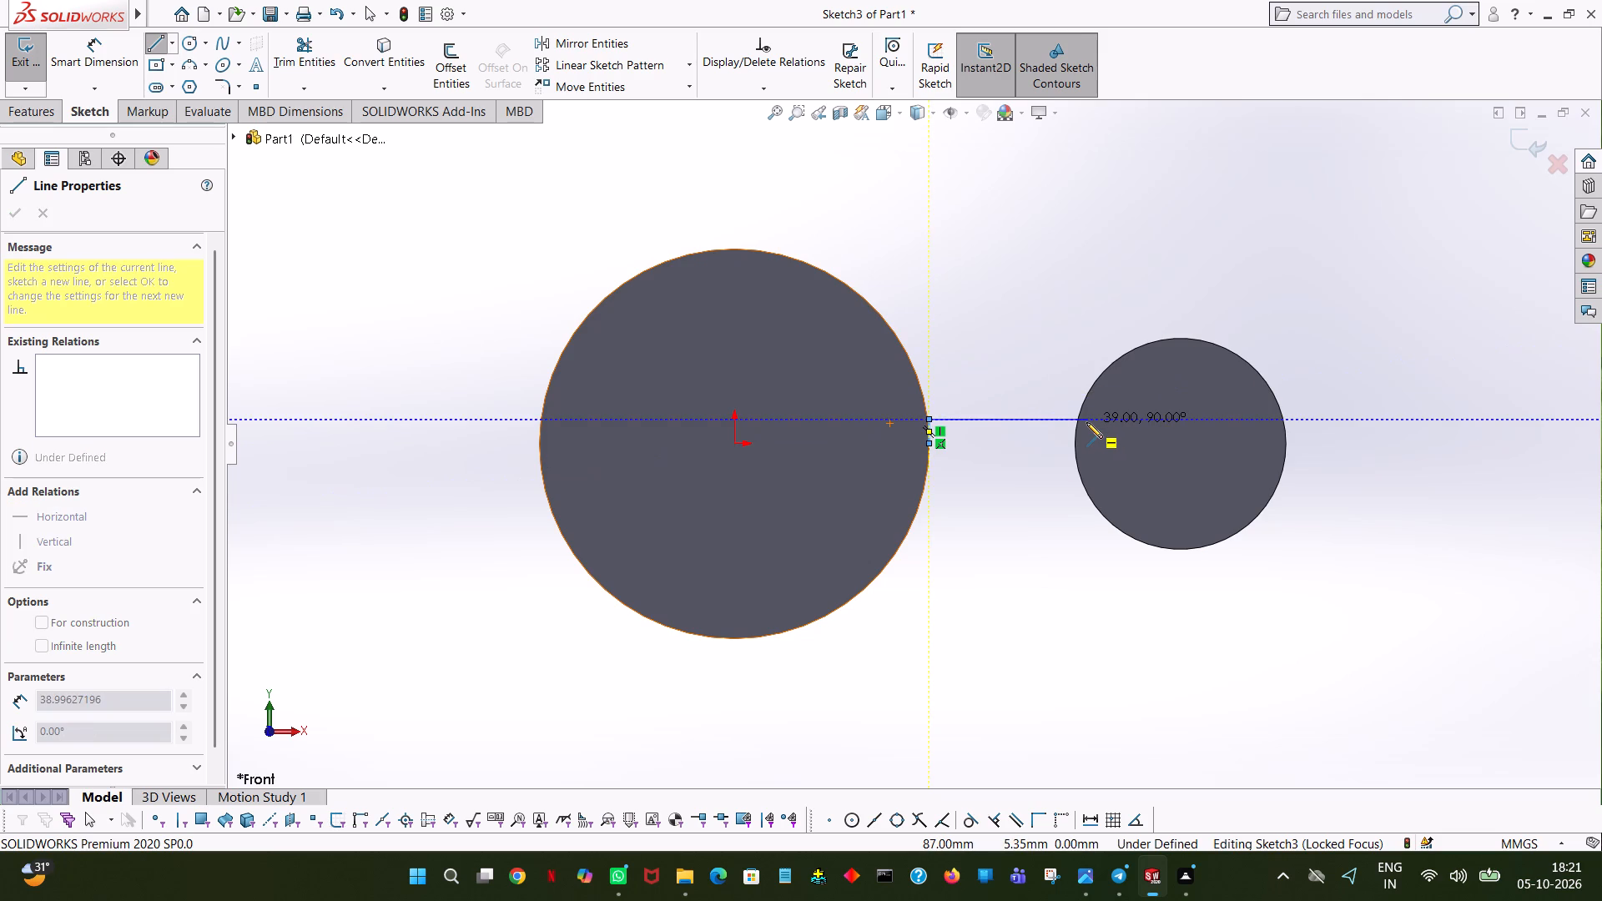
left_click(1086, 422)
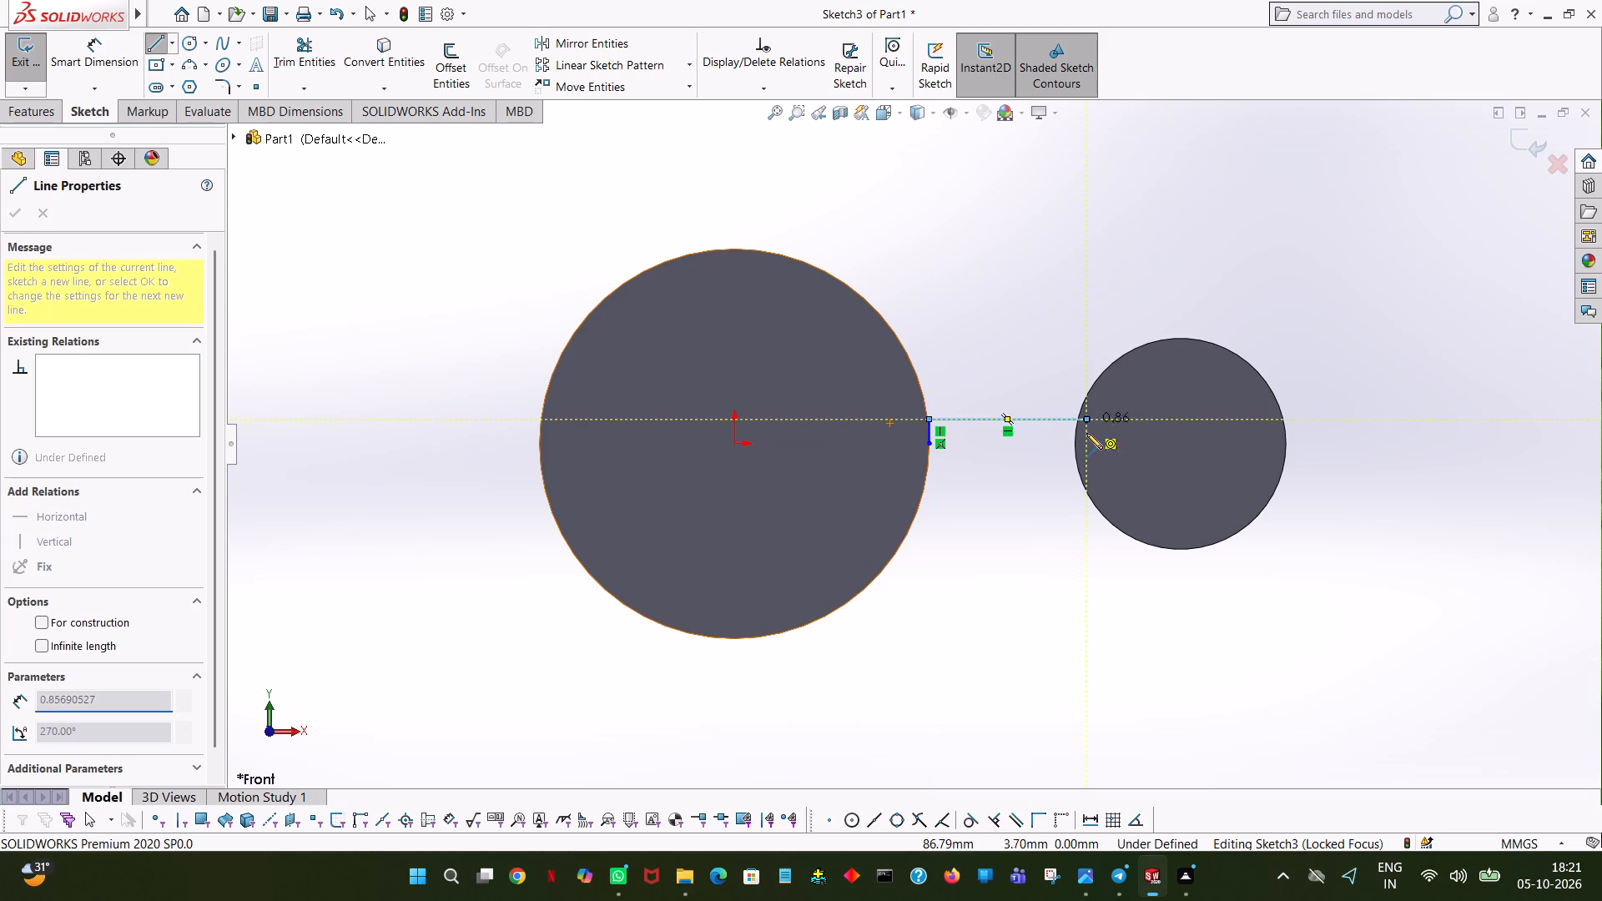
left_click(1089, 462)
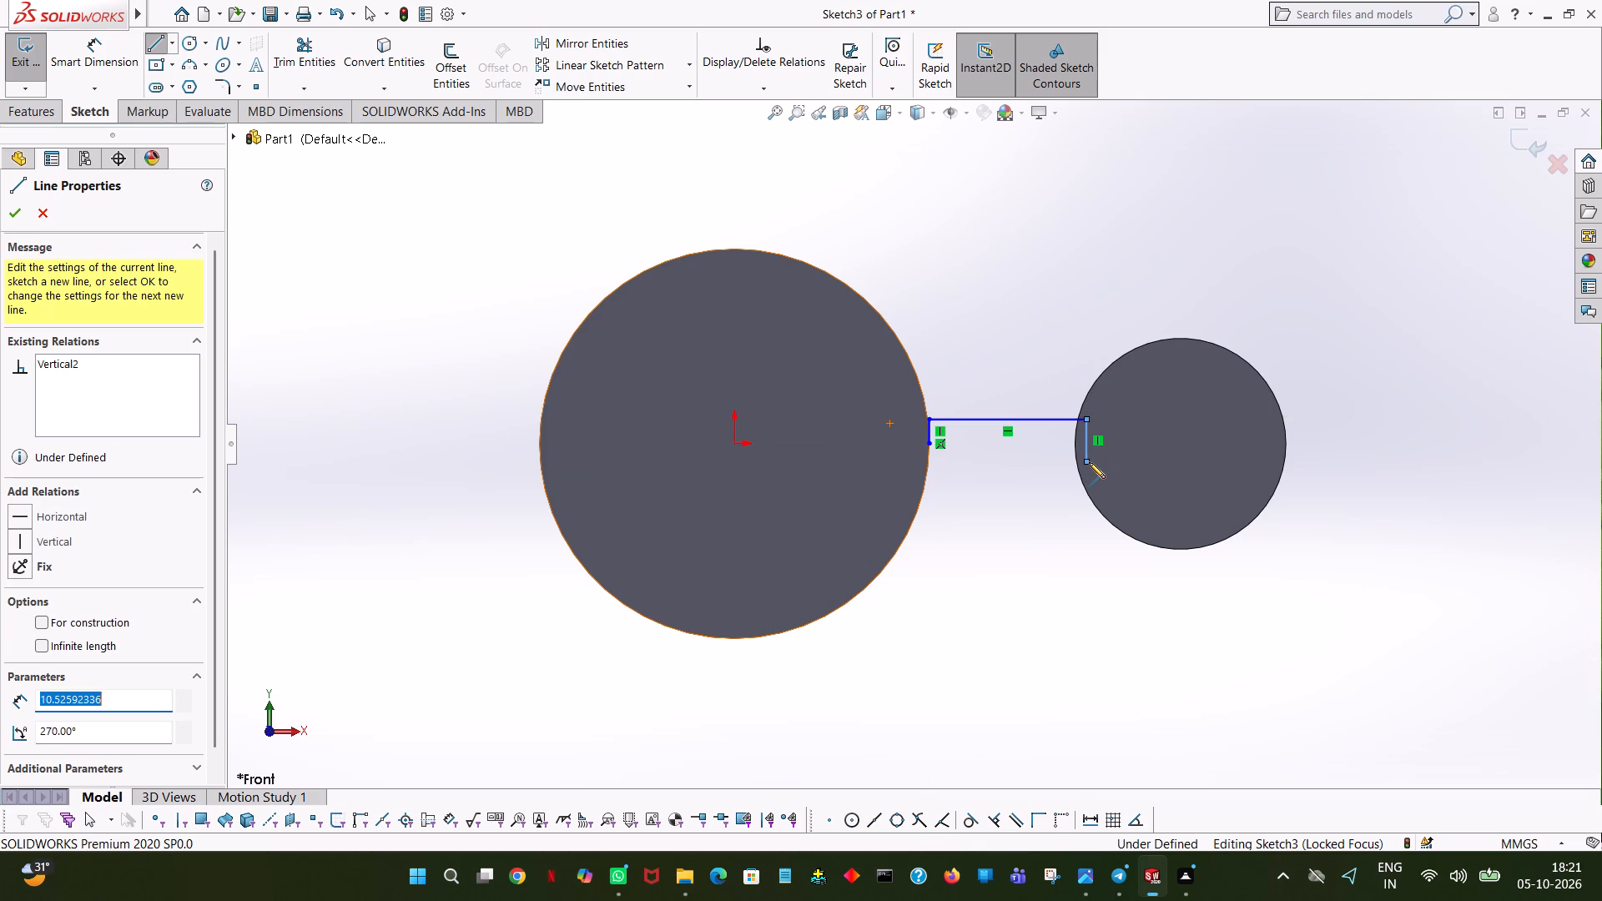
type("12")
key("Return")
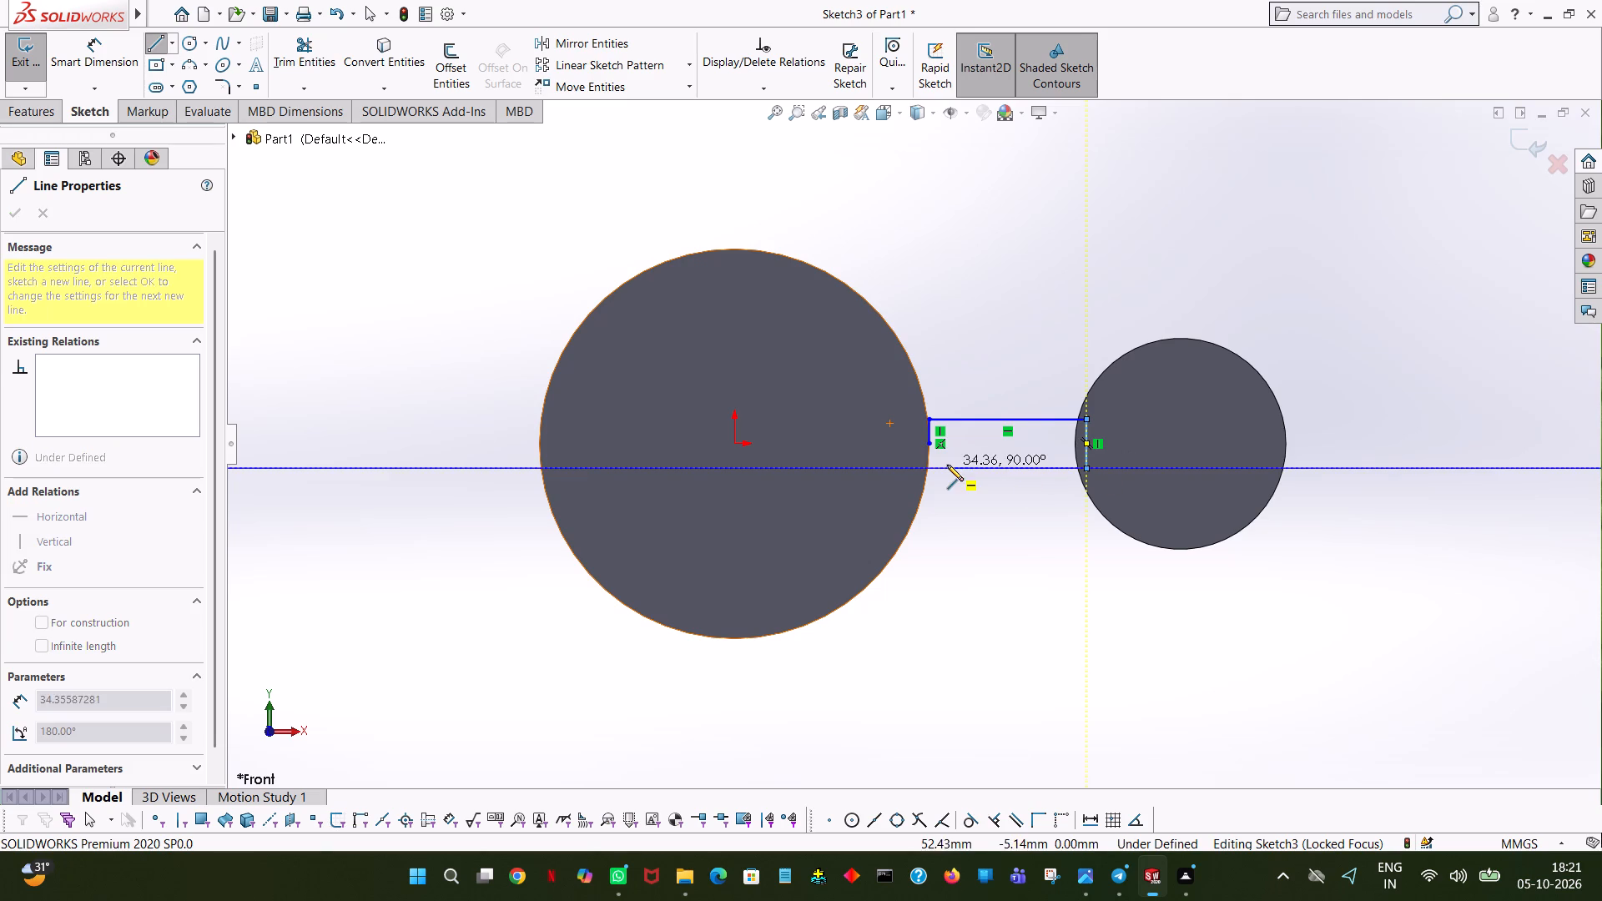
Close the web rectangle with a horizontal line back into the clamp body, a 12 mm vertical line and a 4 mm top segment.
left_click(913, 471)
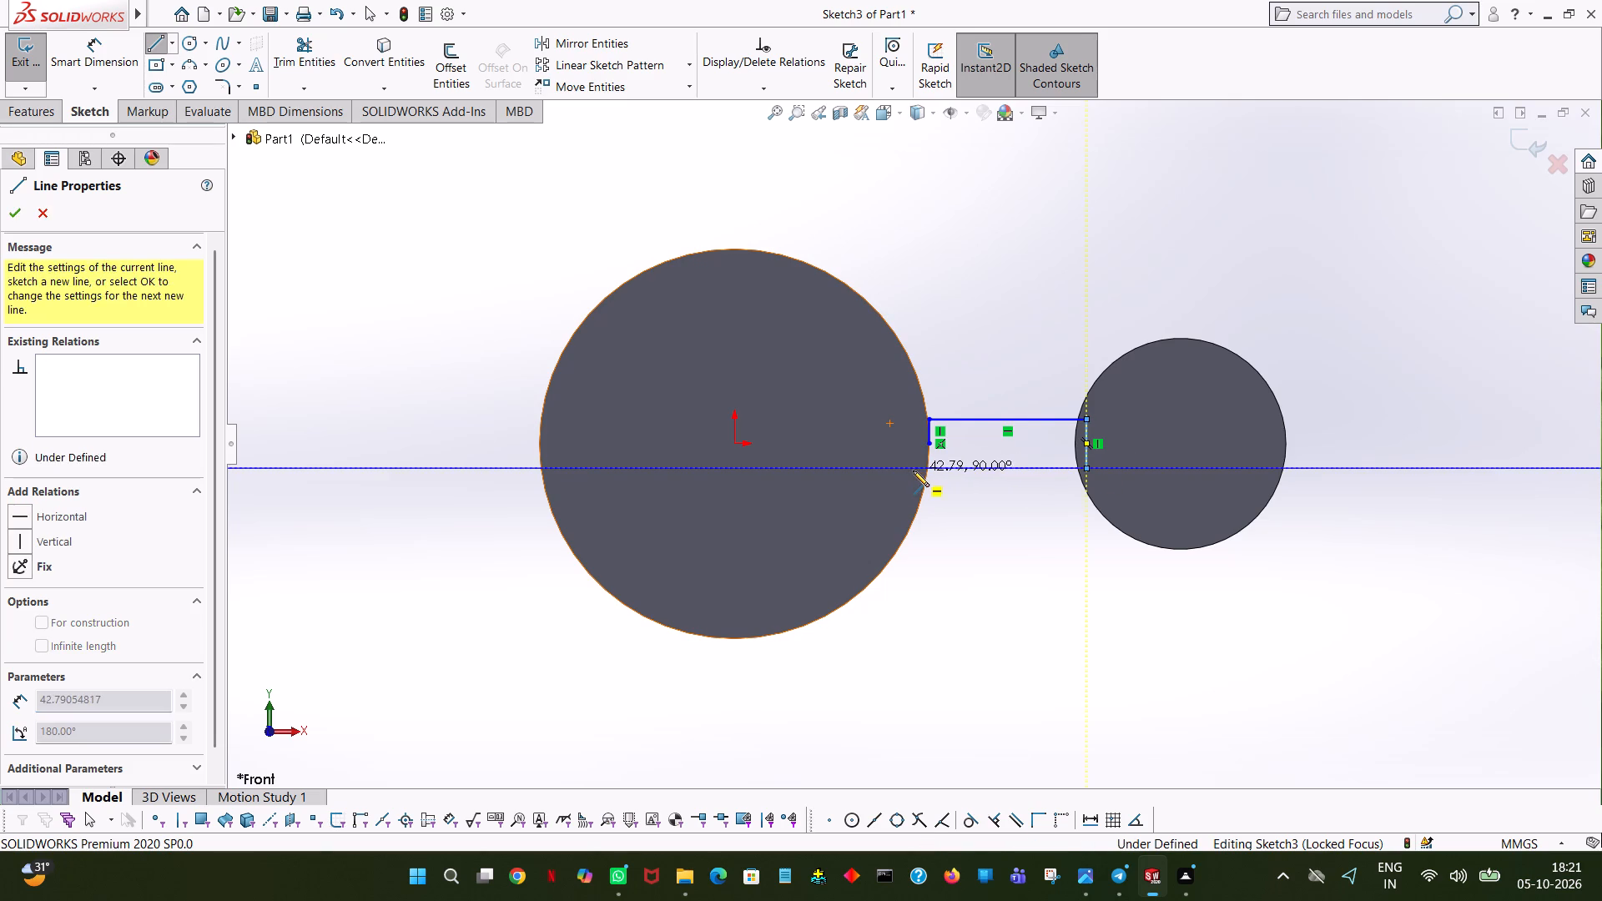
left_click(914, 422)
left_click(927, 420)
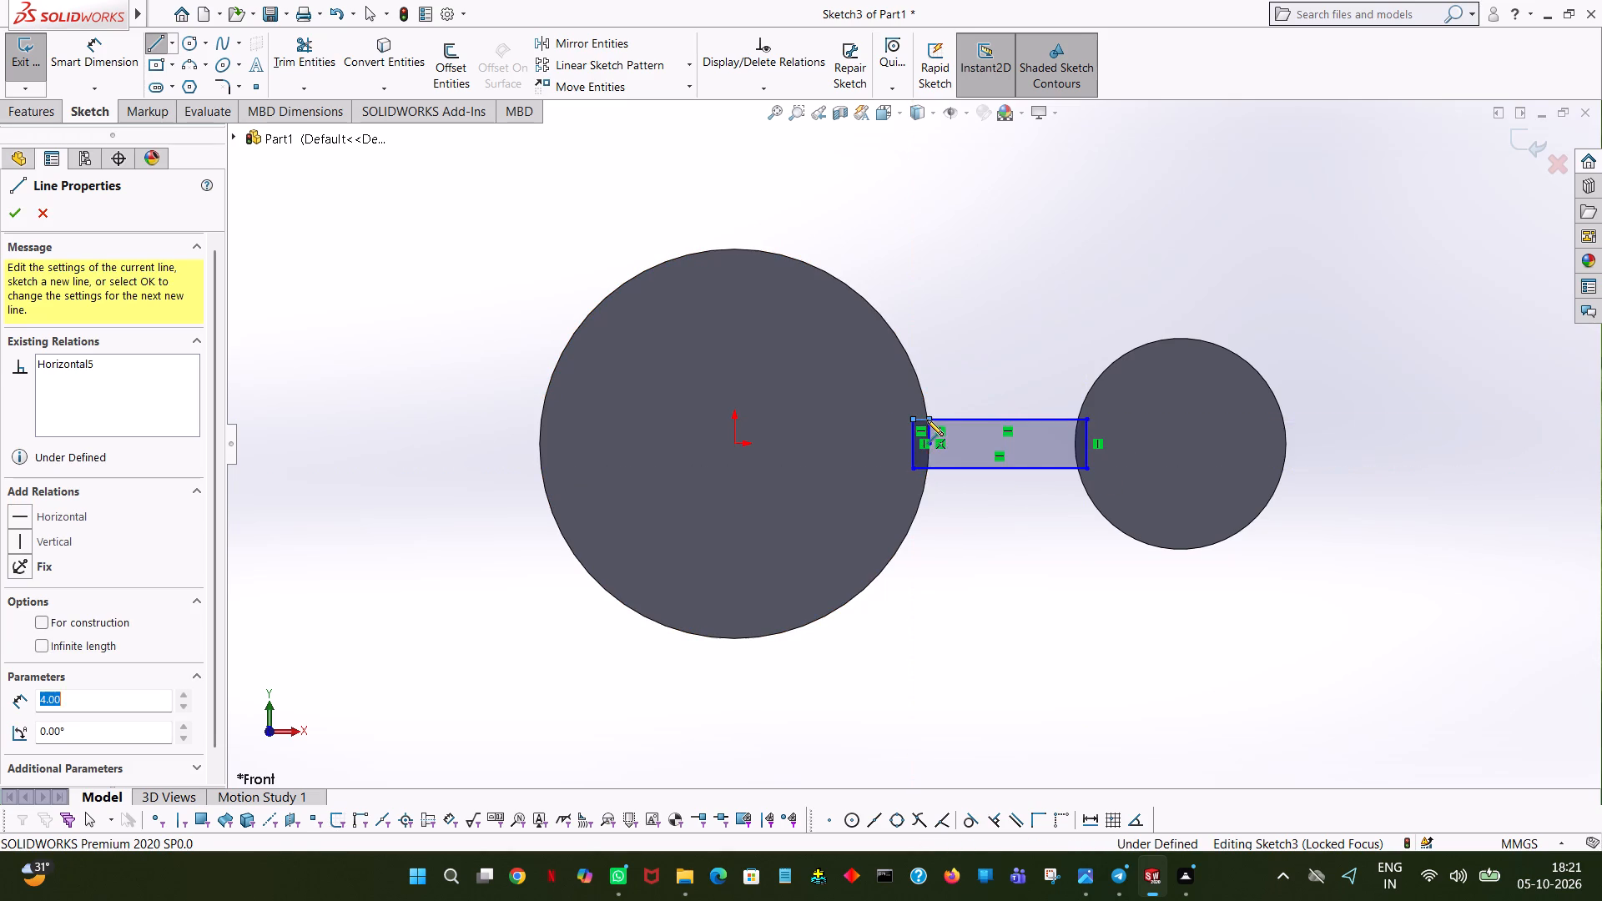
right_click(927, 420)
left_click(956, 429)
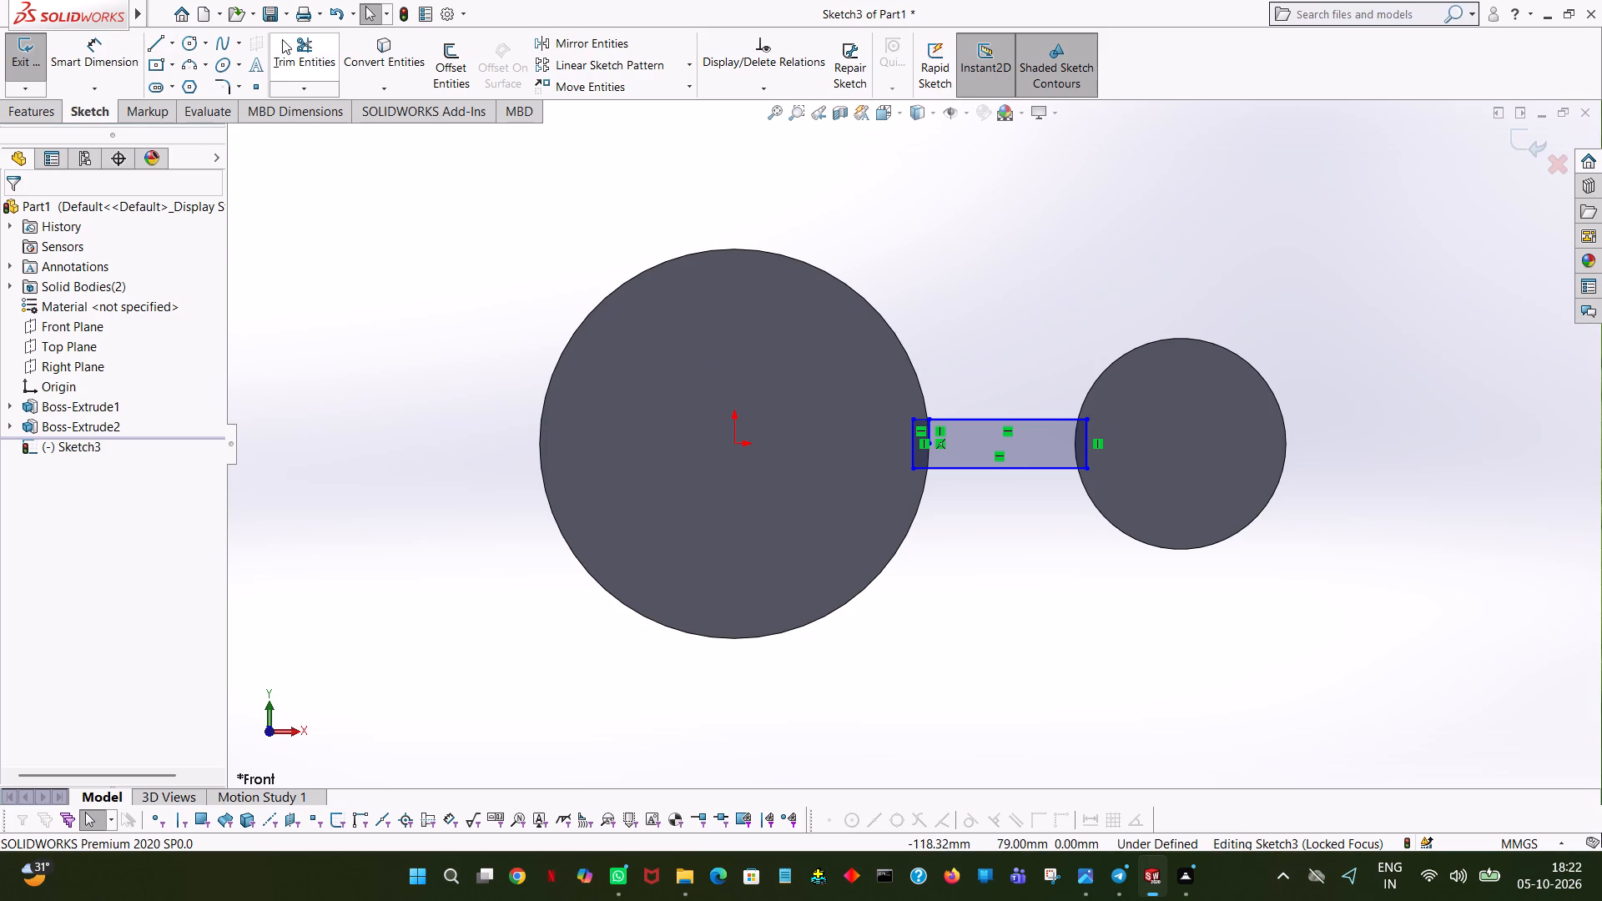
Trim away the 6 mm vertical construction segment inside the web rectangle, near the clamp body's edge.
left_click(288, 43)
left_click(929, 431)
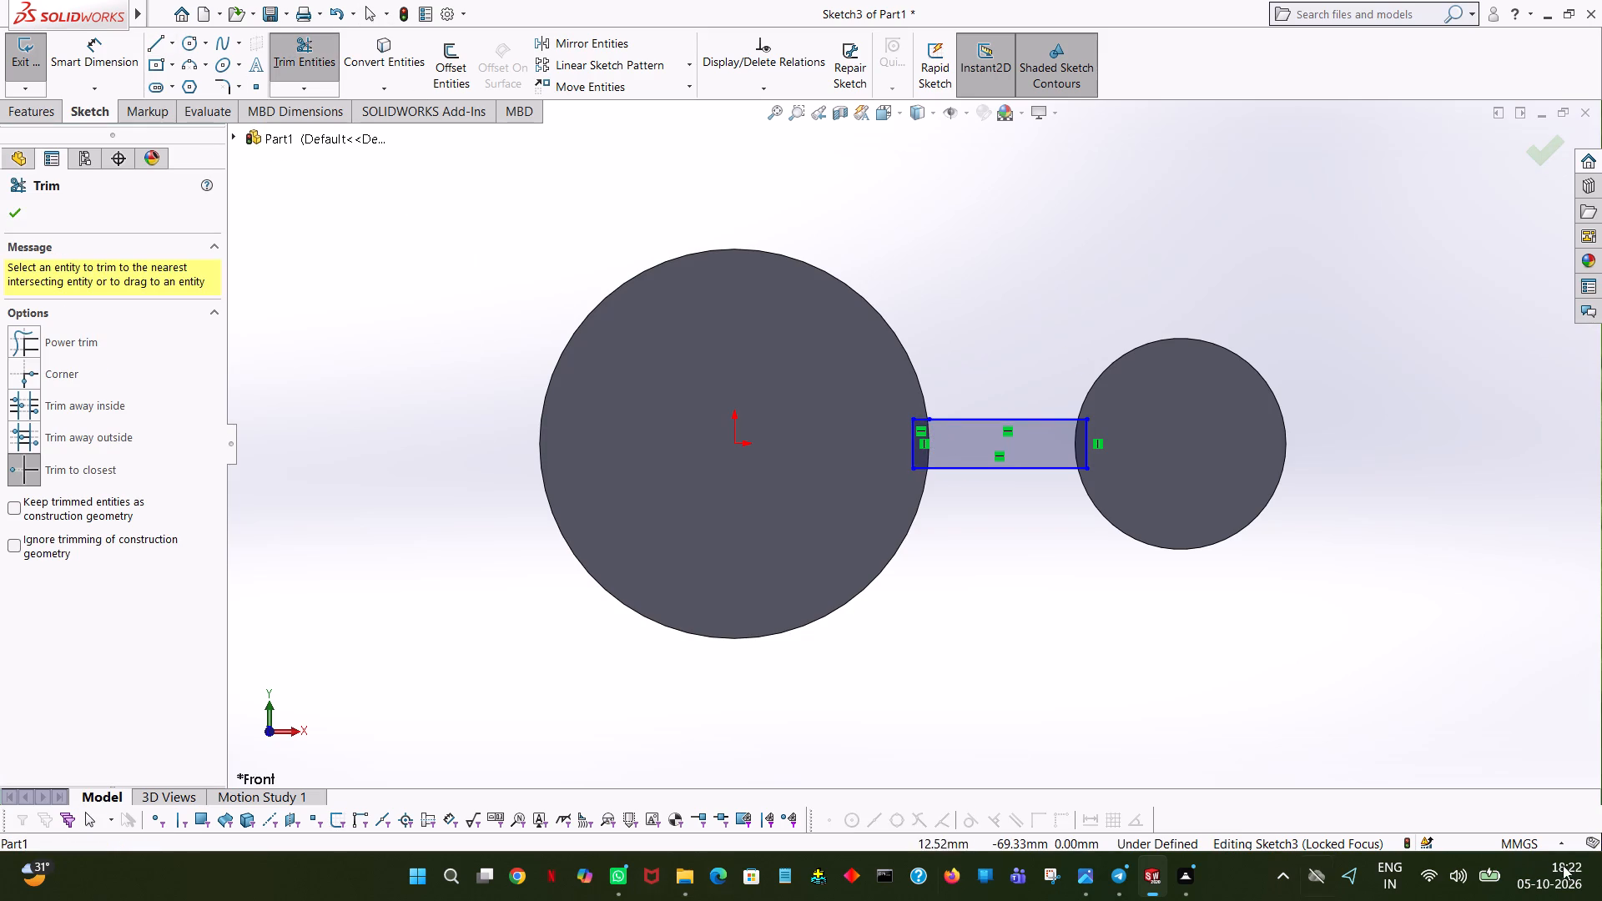
left_click(10, 204)
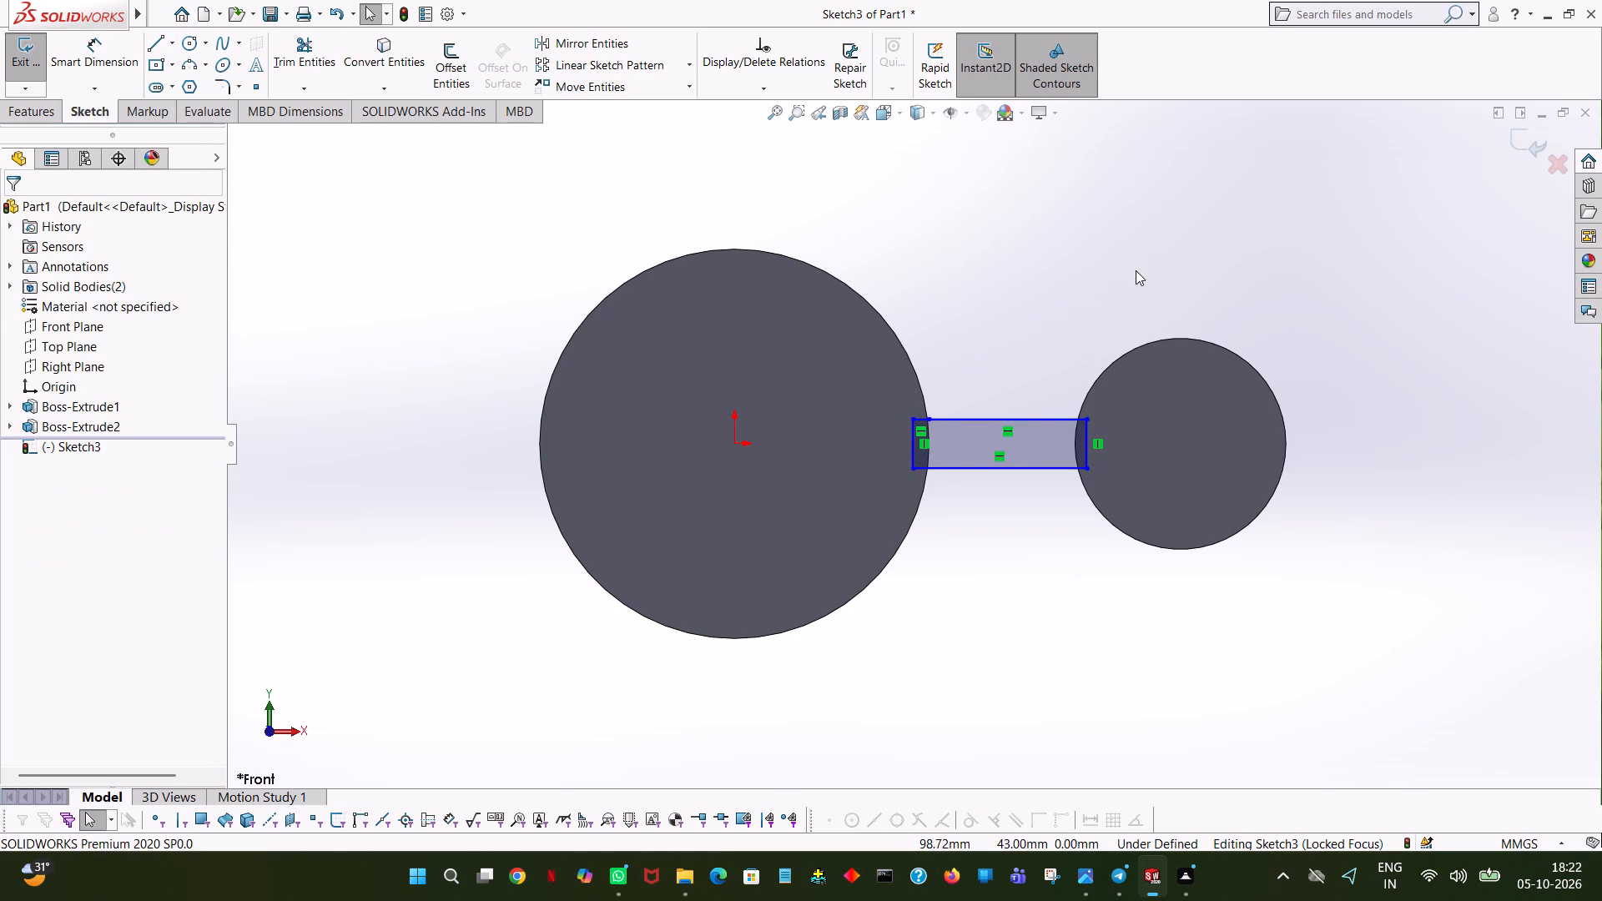
left_click(1136, 270)
Extrude the web rectangle 40 mm Blind in the reversed direction, merging it with the clamp body and the hub.
middle_click_drag(1060, 206, 1027, 282)
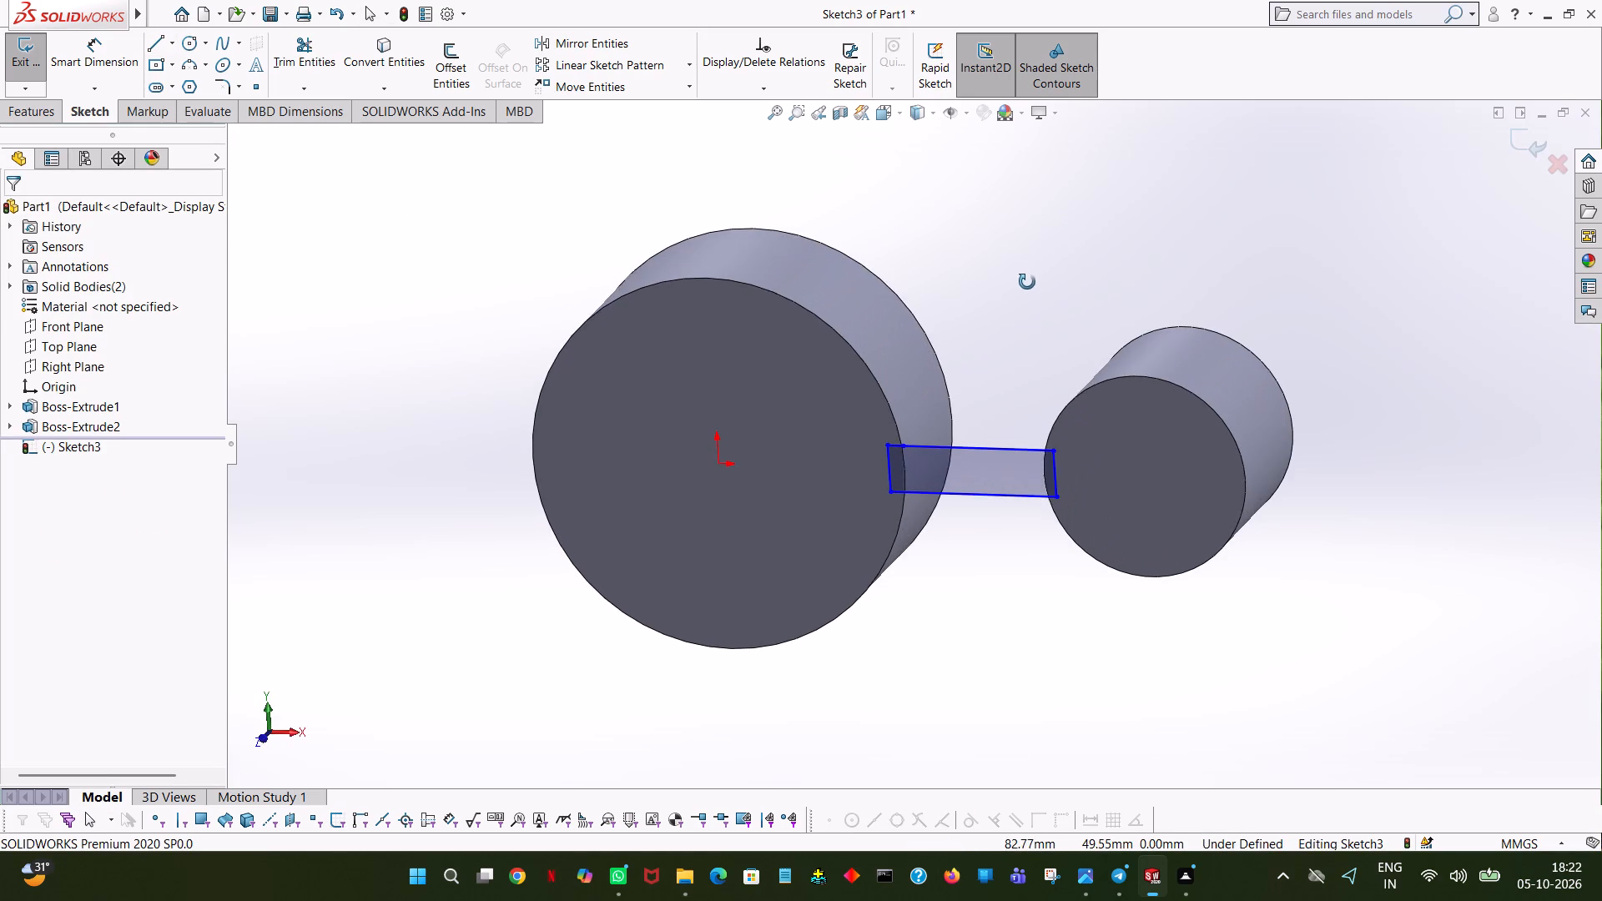
middle_click_drag(1027, 282, 1026, 282)
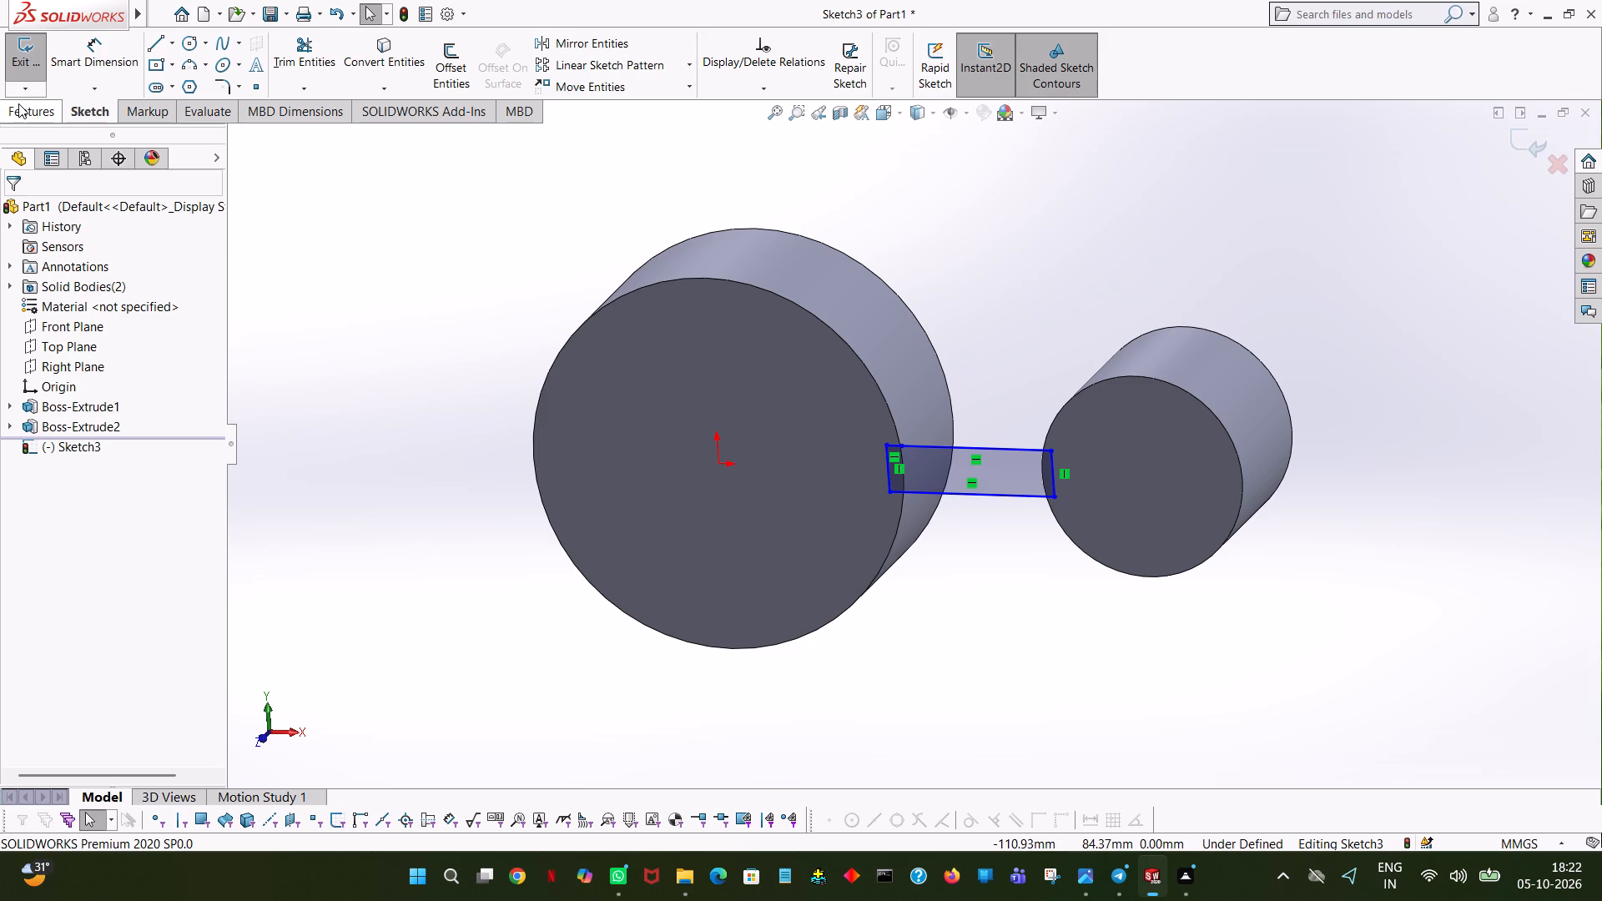
left_click(18, 103)
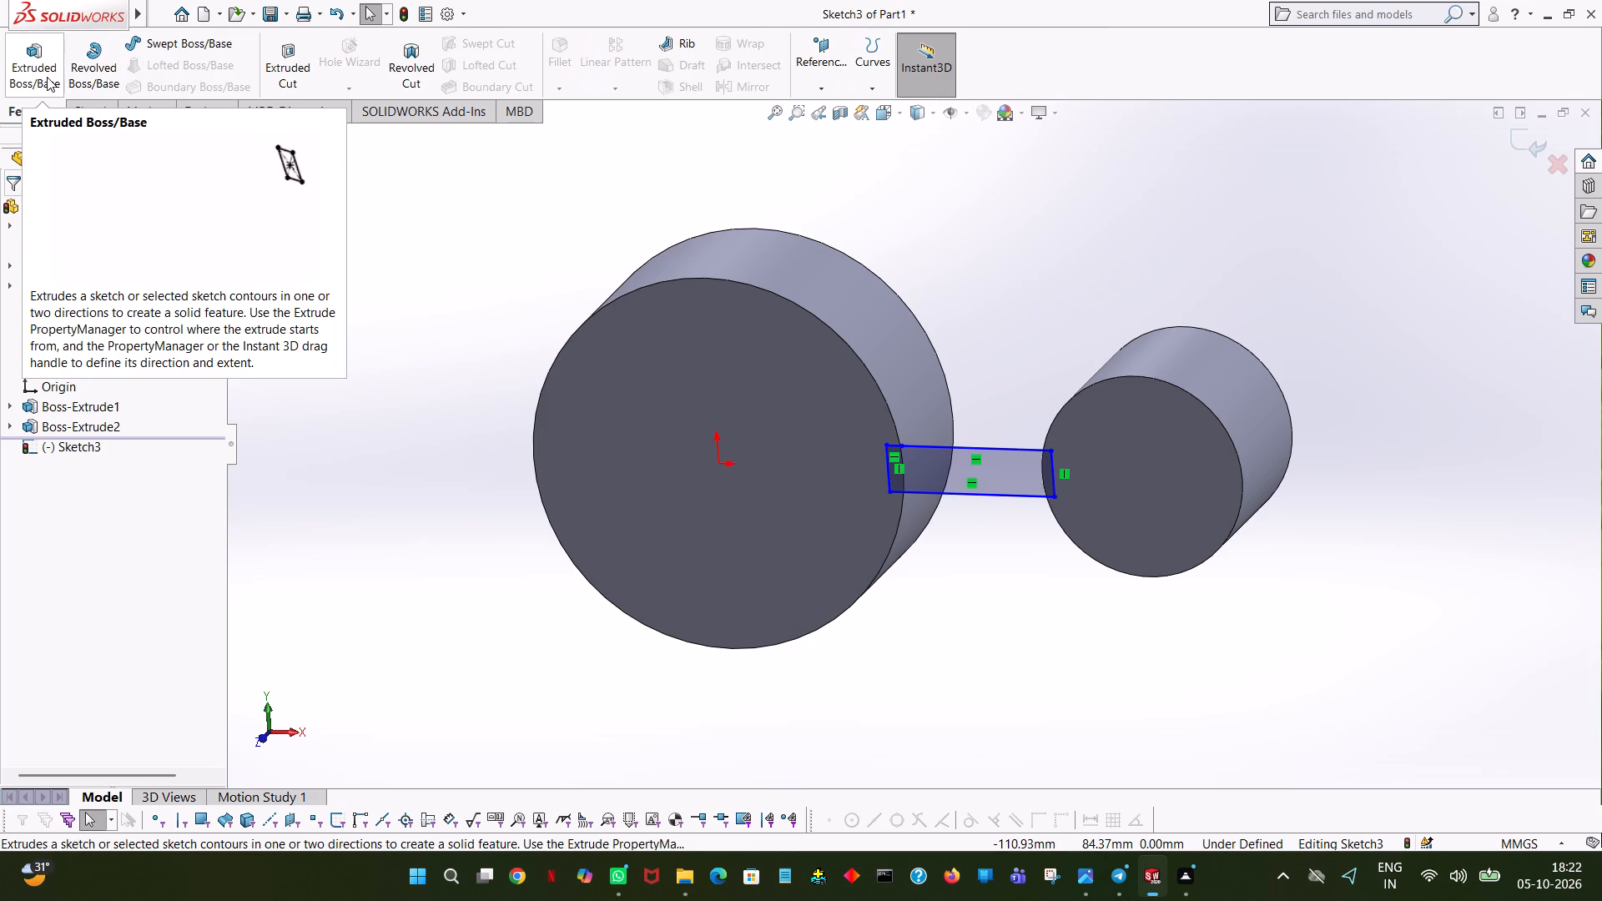
left_click(47, 77)
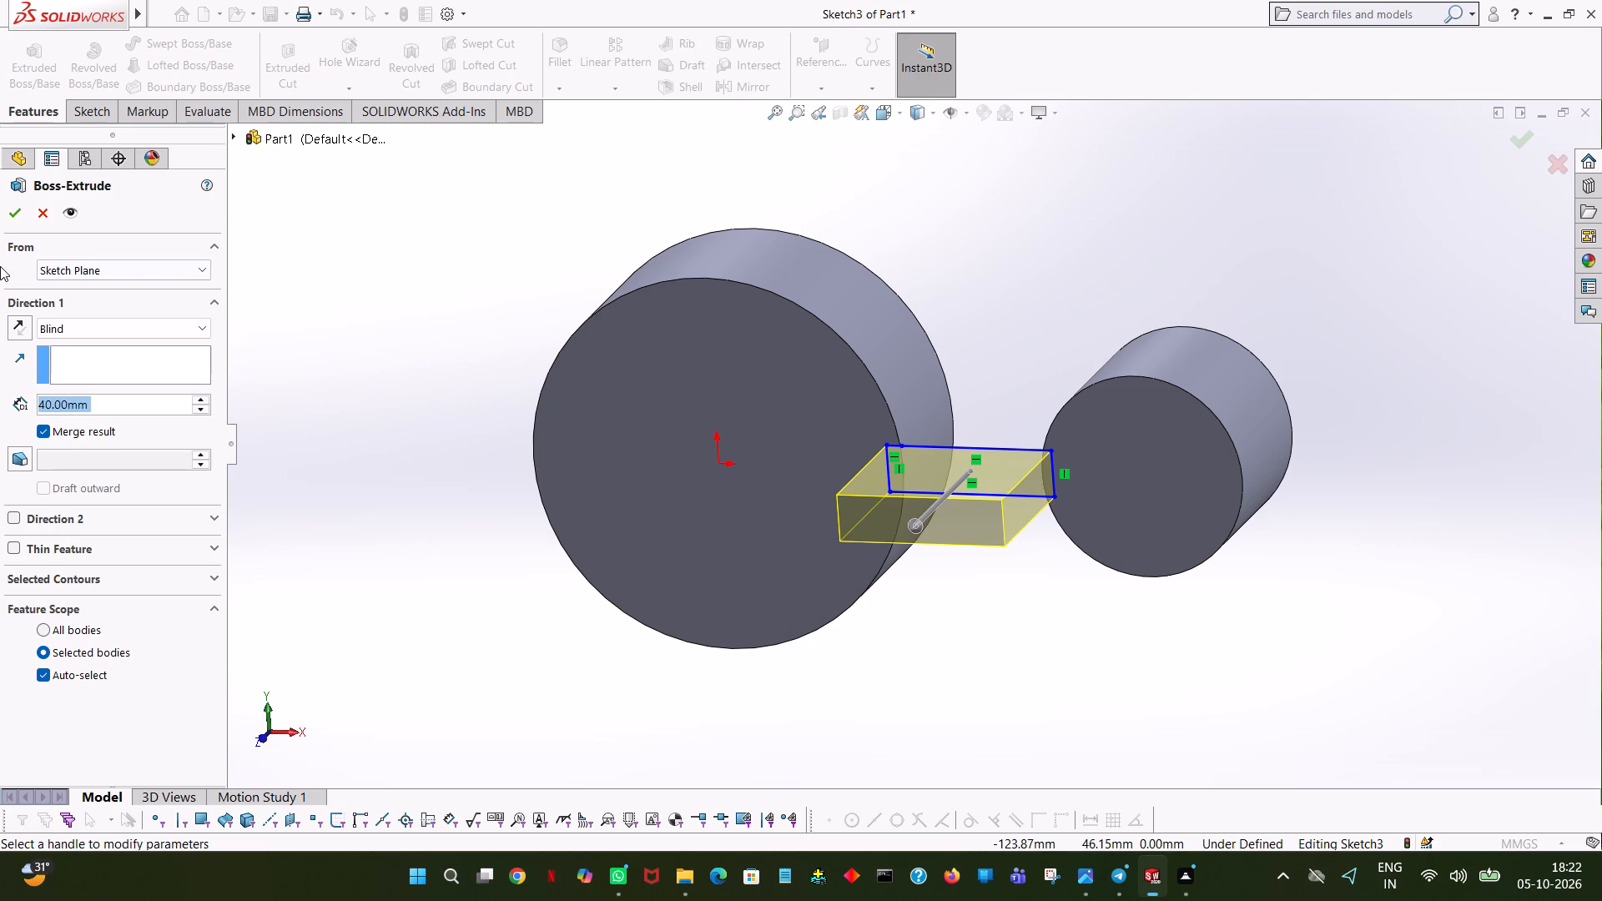
left_click(28, 324)
middle_click_drag(1012, 278, 985, 520)
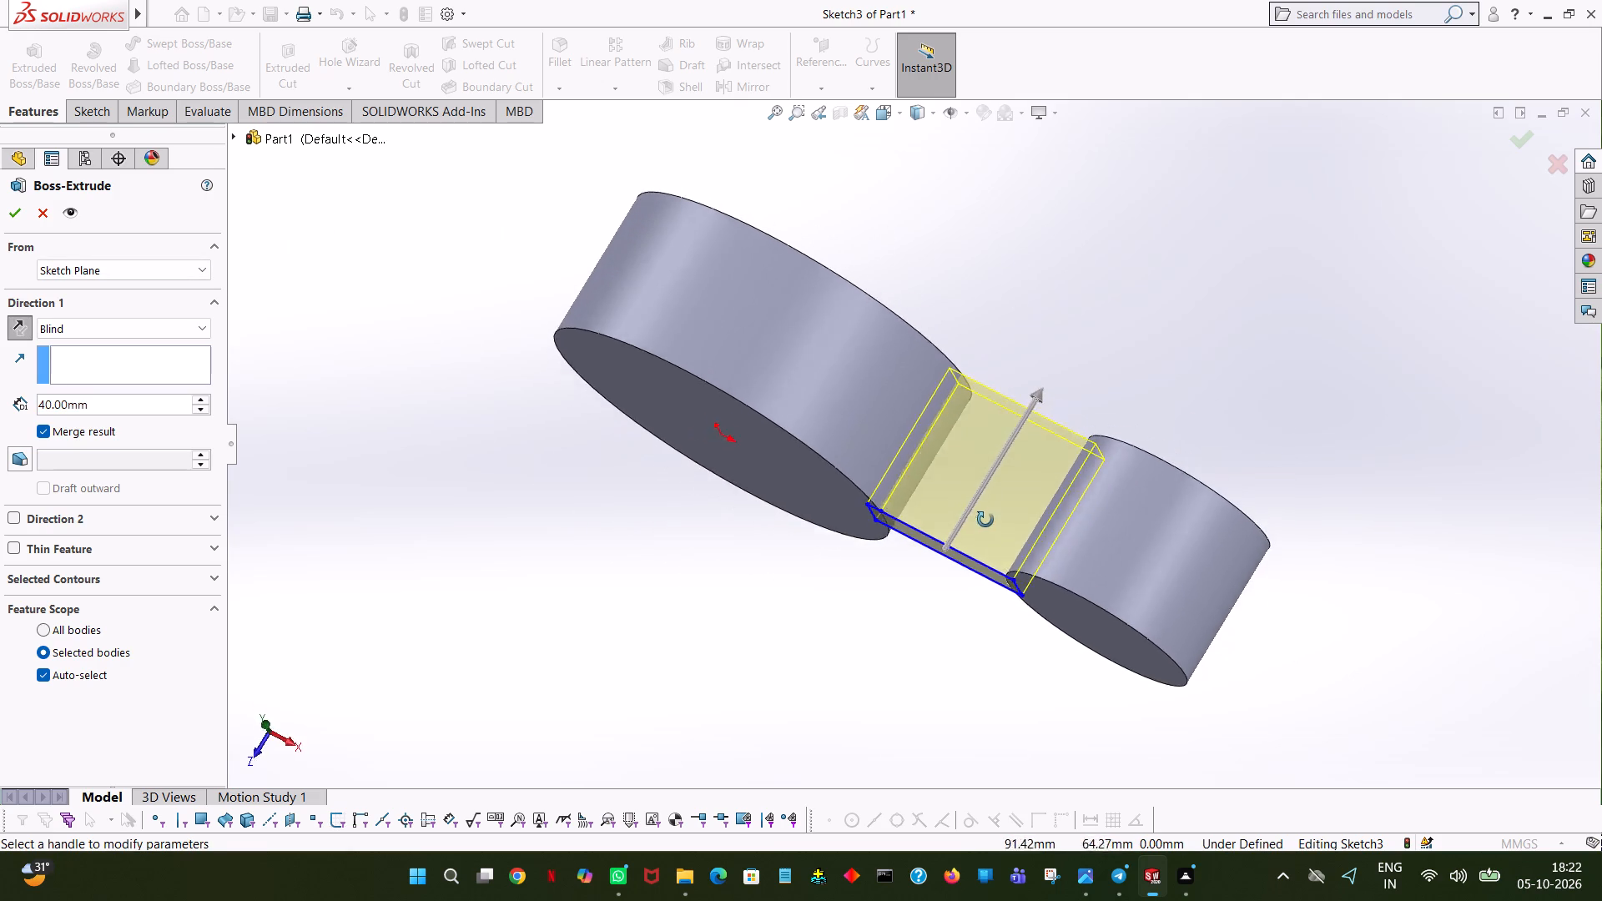
middle_click_drag(985, 520, 1001, 595)
left_click(18, 220)
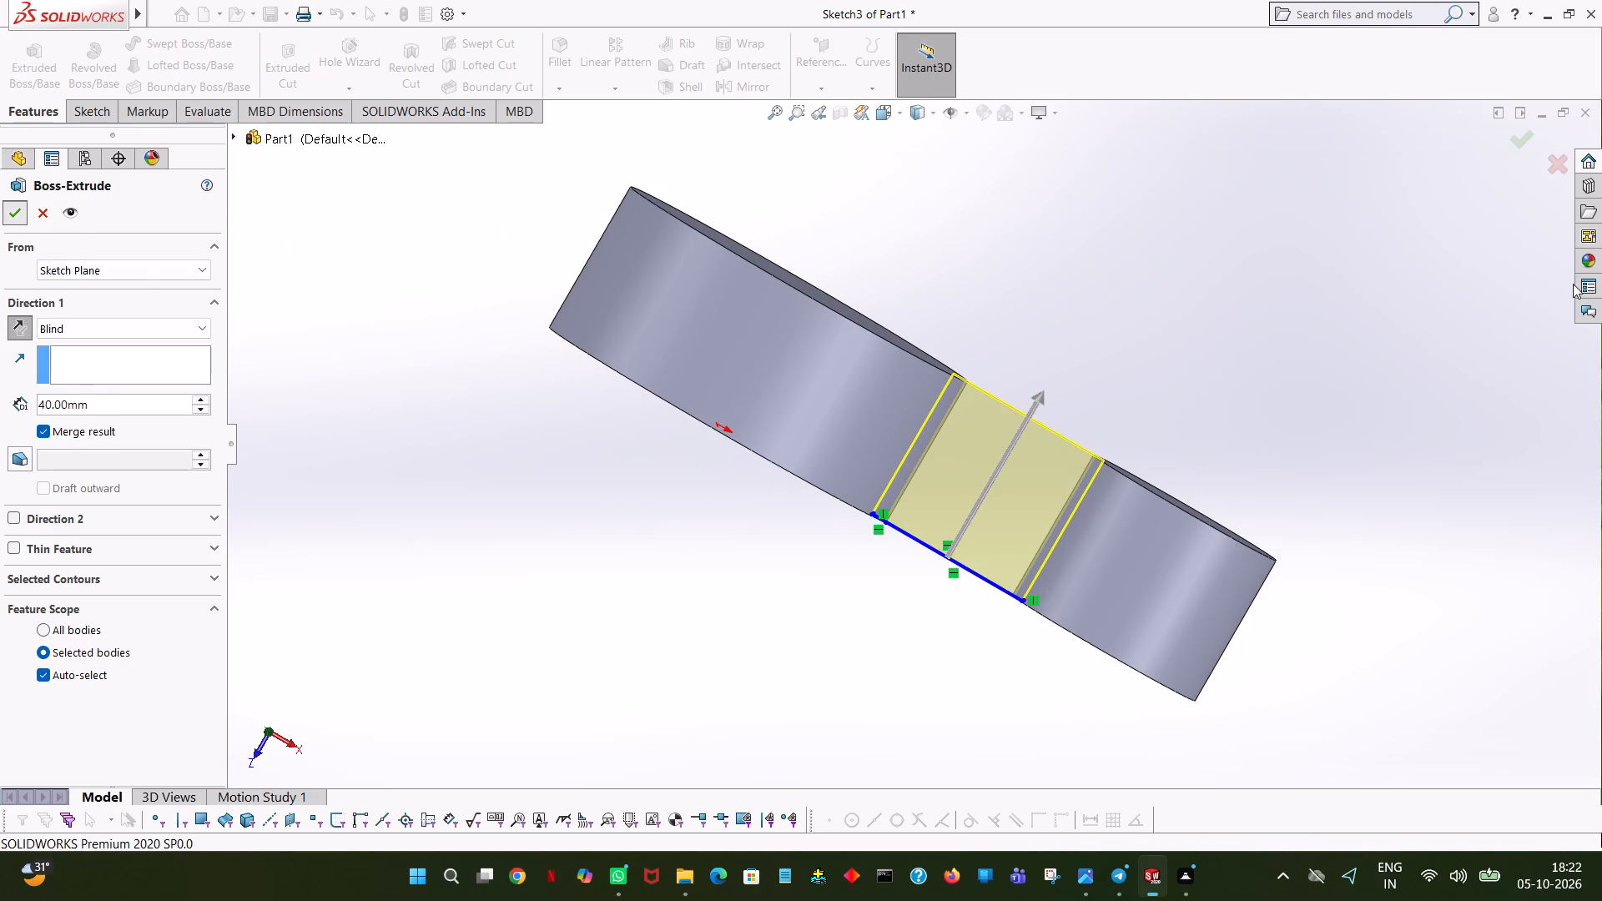
left_click(1272, 311)
middle_click_drag(1312, 341, 1340, 0)
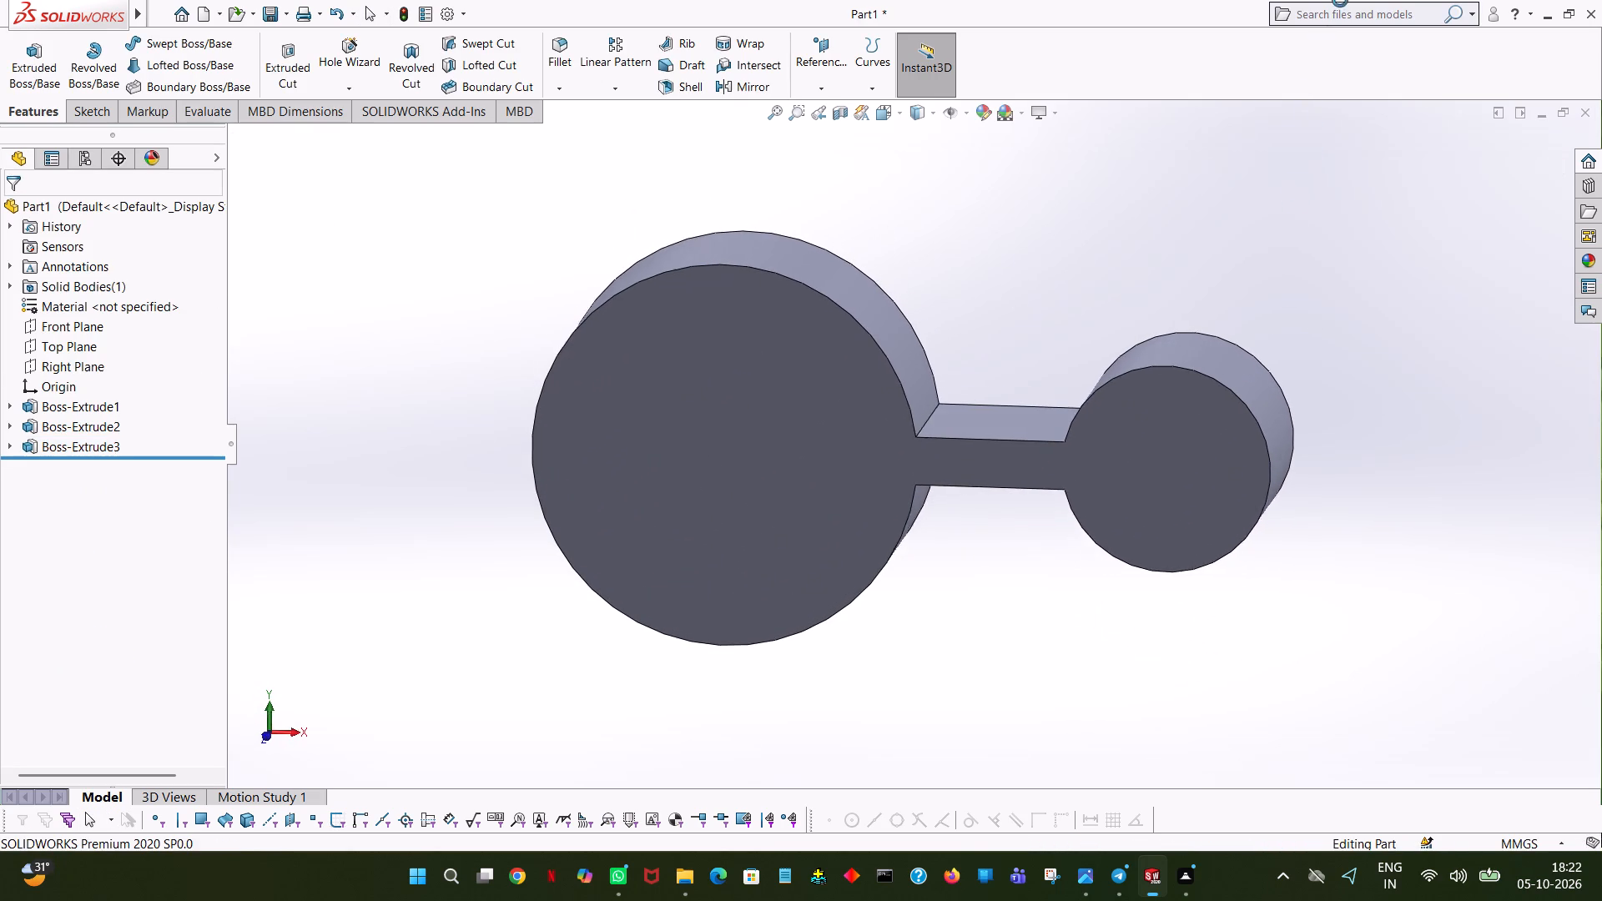
middle_click_drag(1340, 0, 1342, 0)
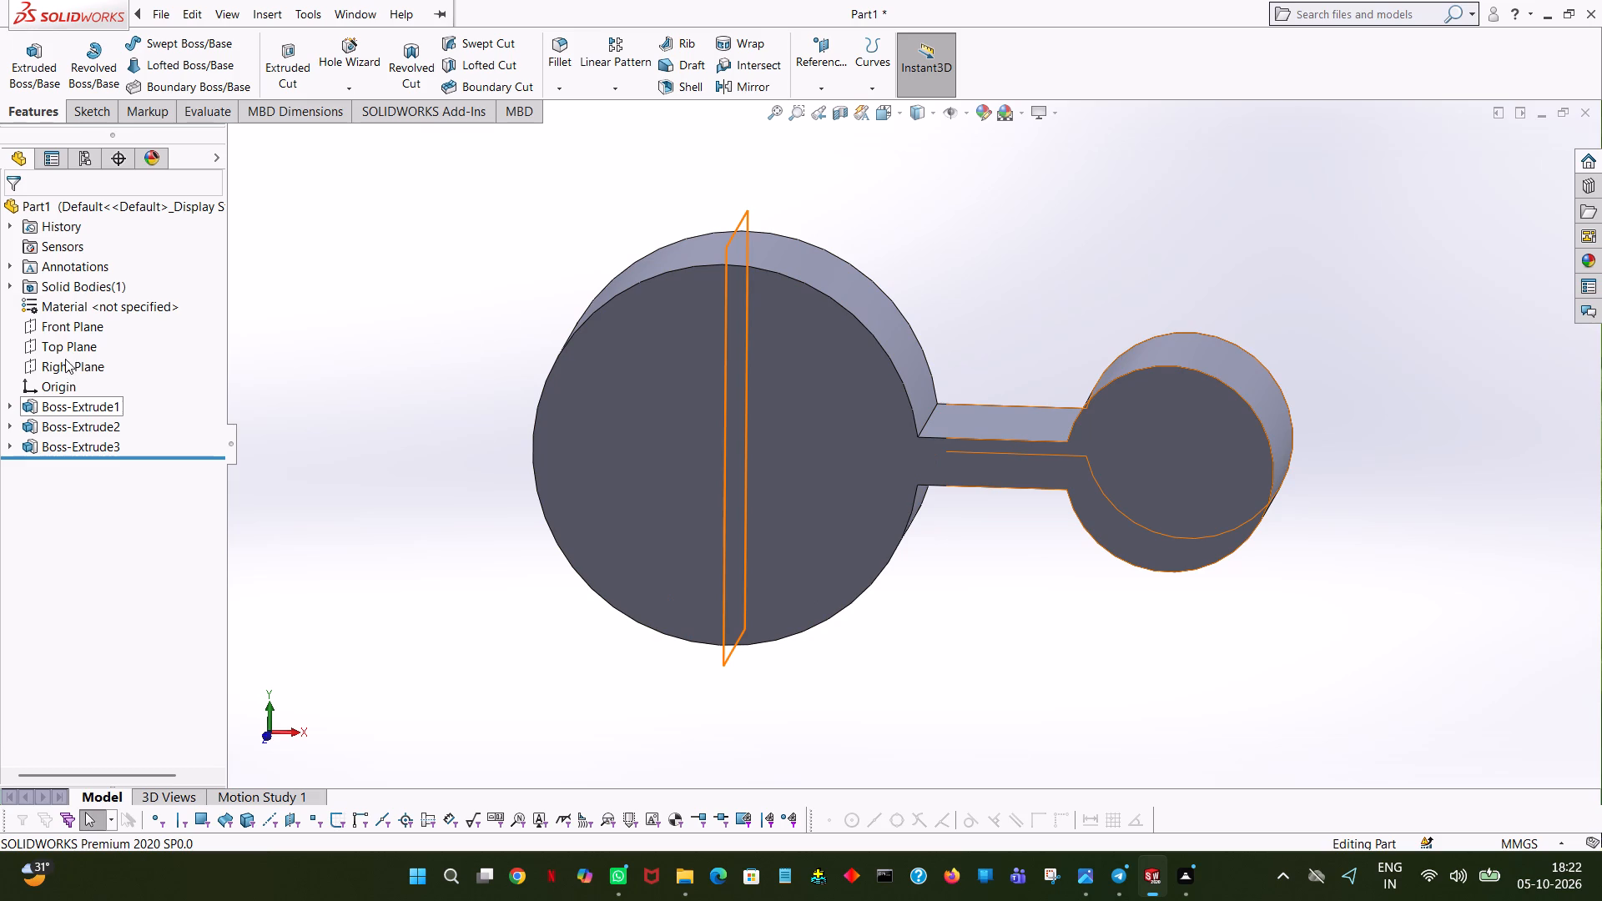
On the Front Plane, sketch a horizontal line about 70 mm long from the hub's top quadrant to the clamp body's edge.
left_click(68, 332)
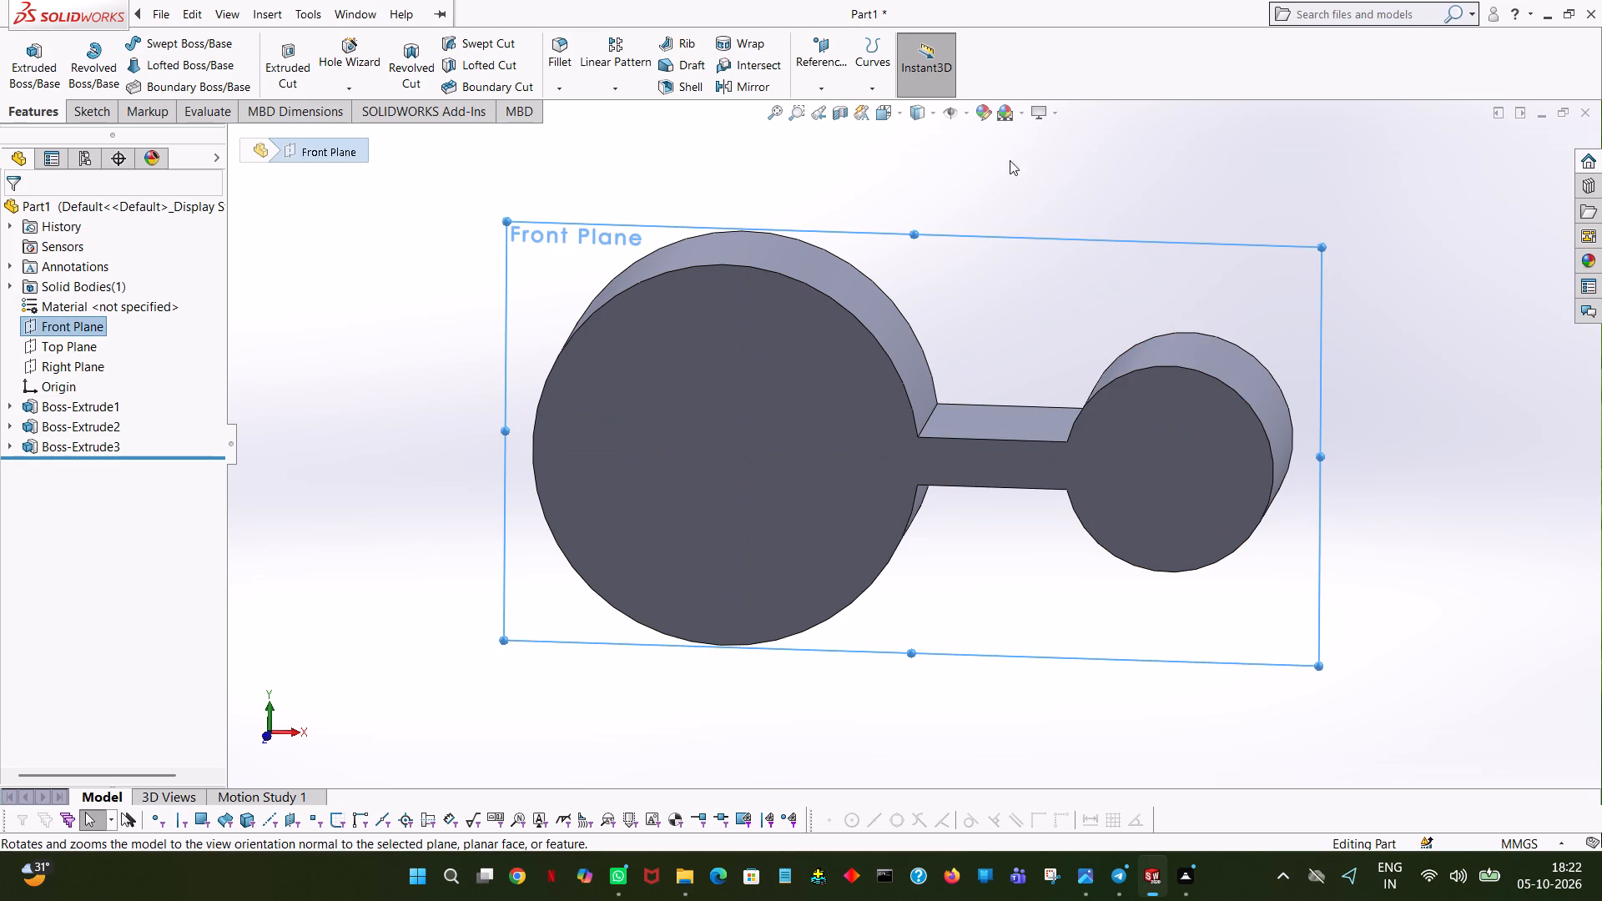
middle_click_drag(1002, 188, 1061, 162)
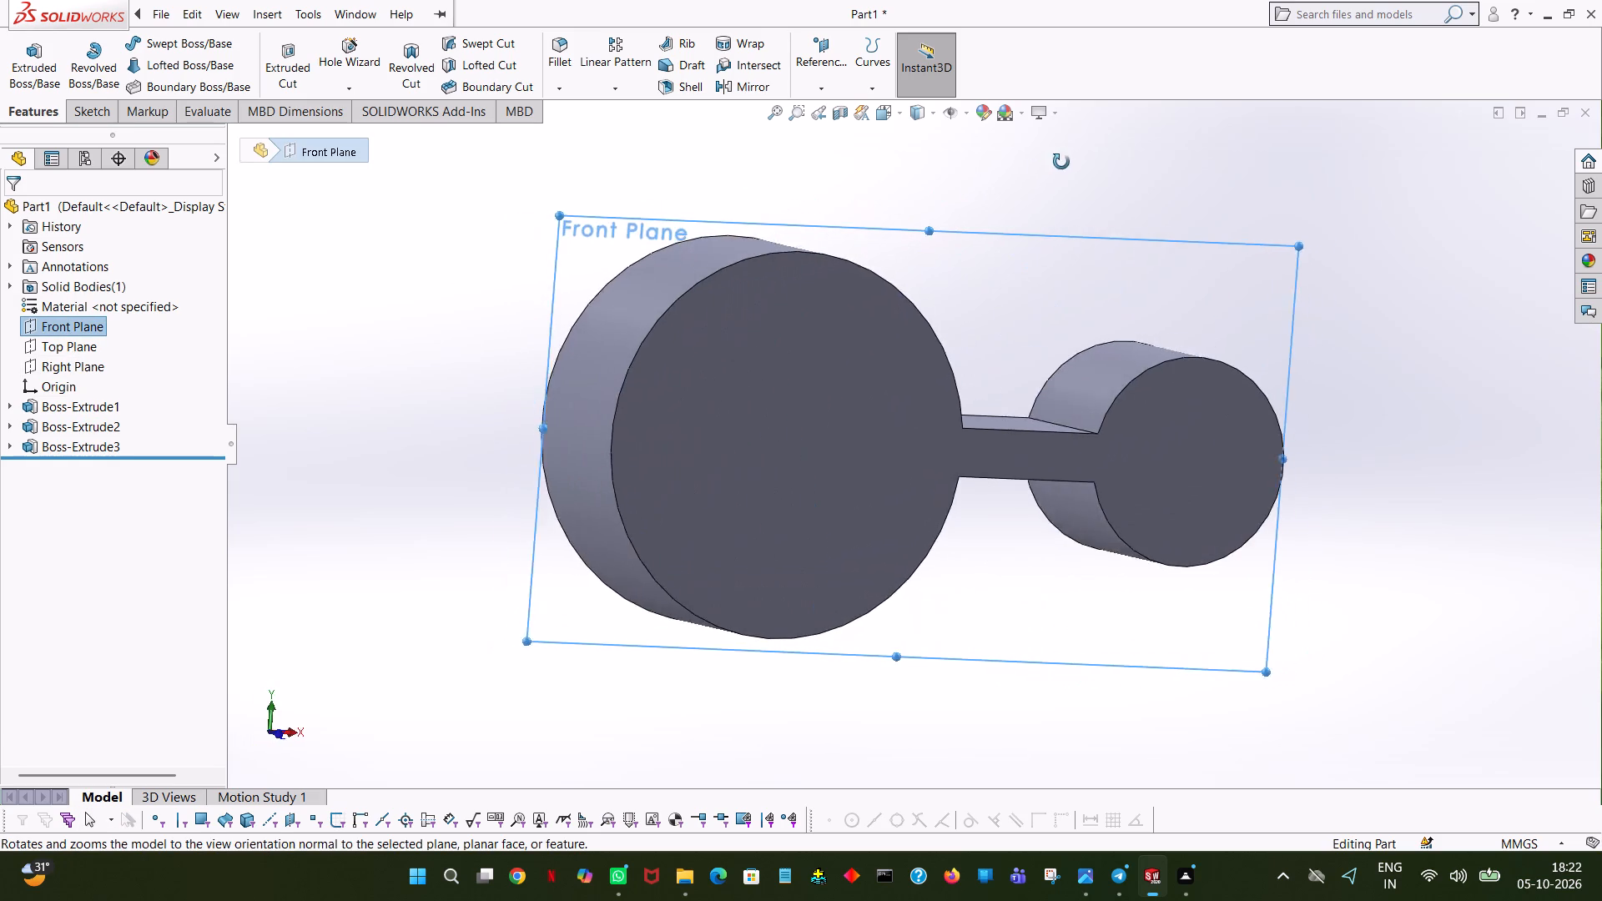
middle_click_drag(1061, 162, 973, 168)
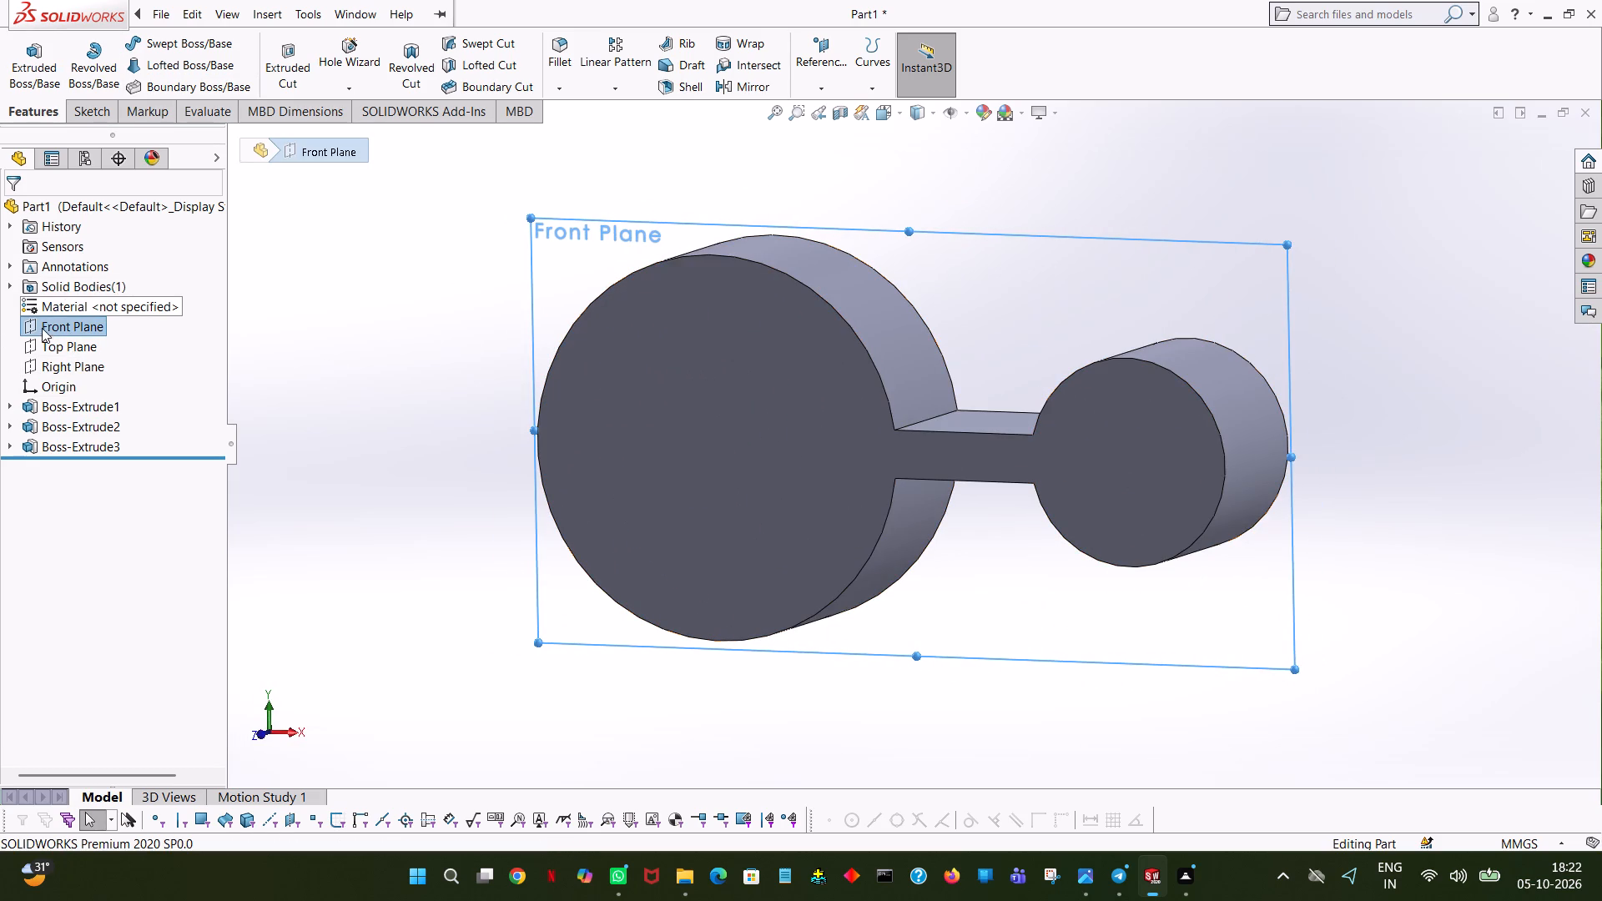
right_click(39, 318)
left_click(55, 294)
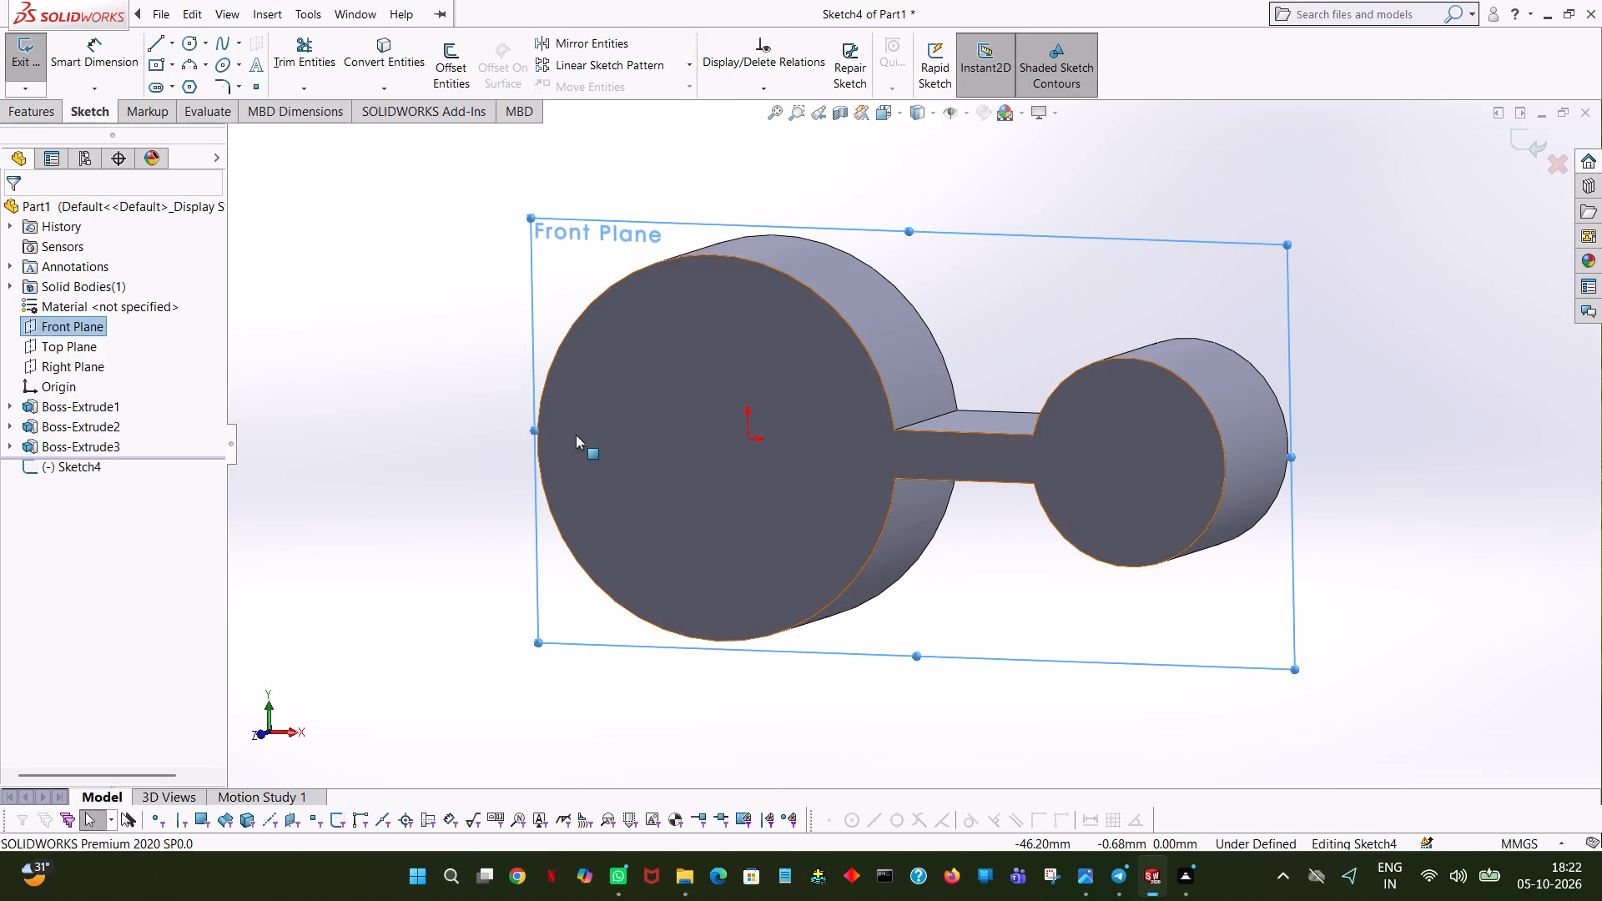
key("space")
left_click(201, 119)
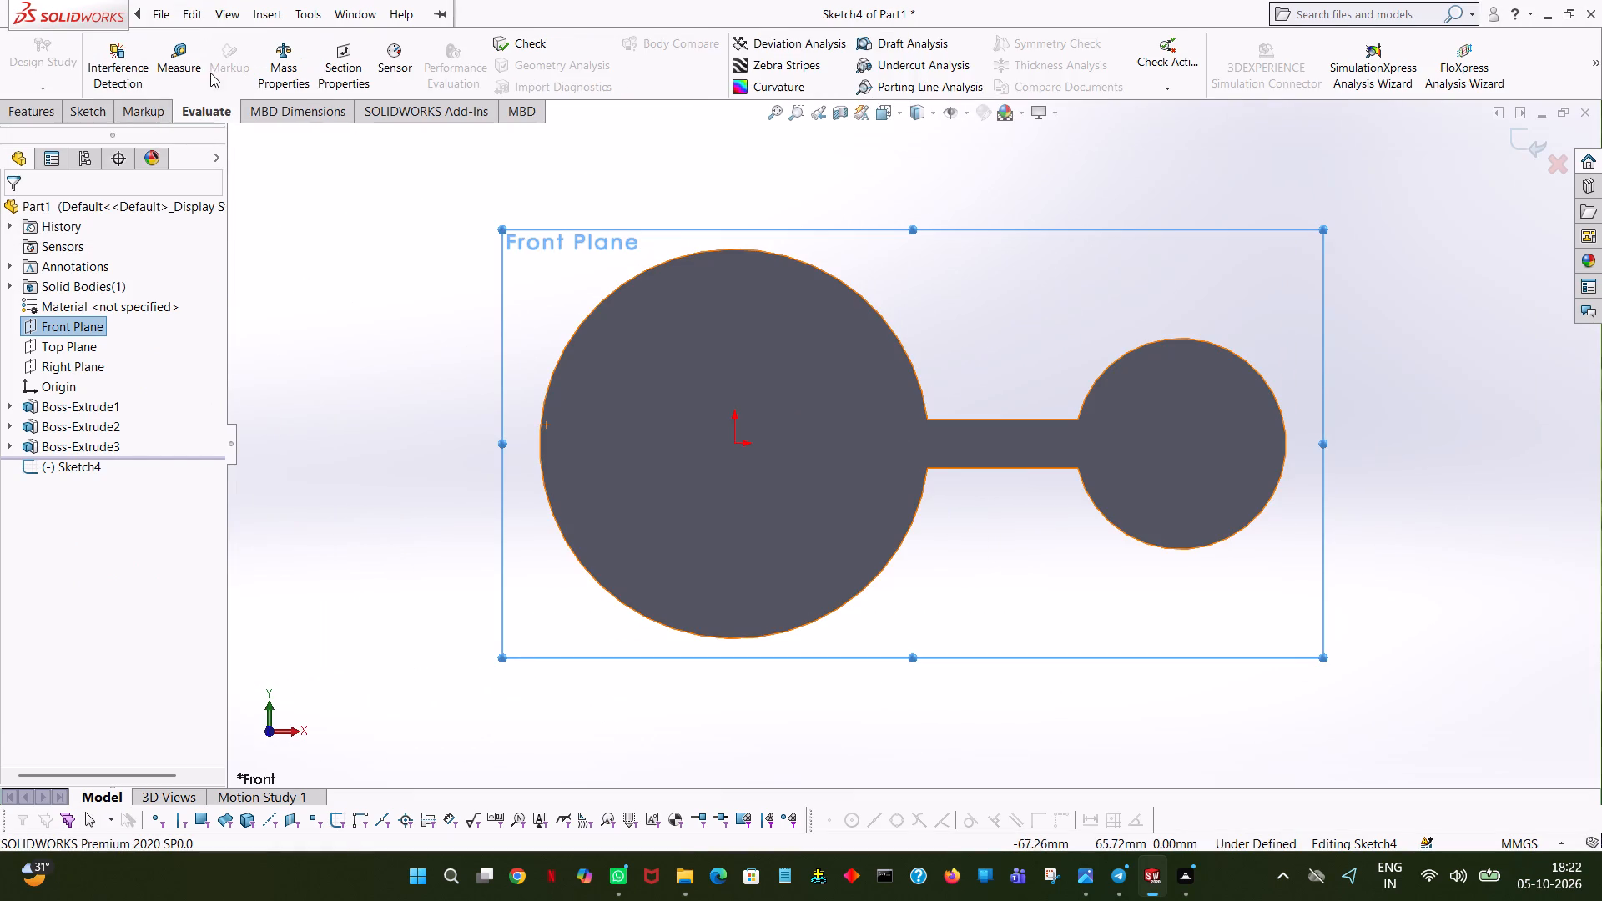
left_click(84, 109)
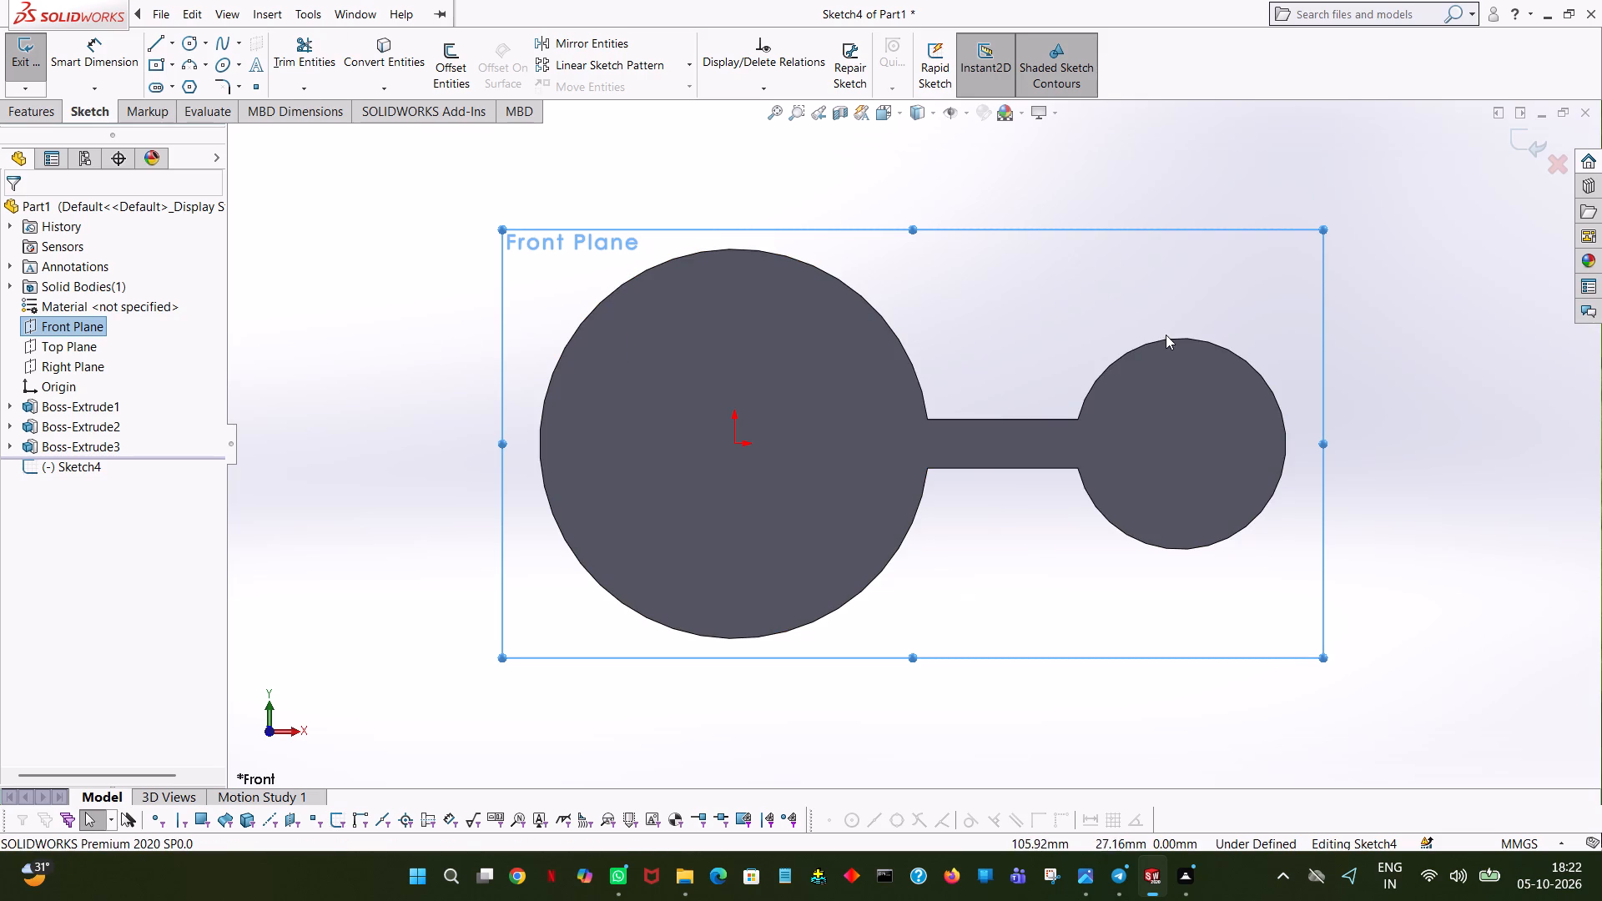
left_click(154, 45)
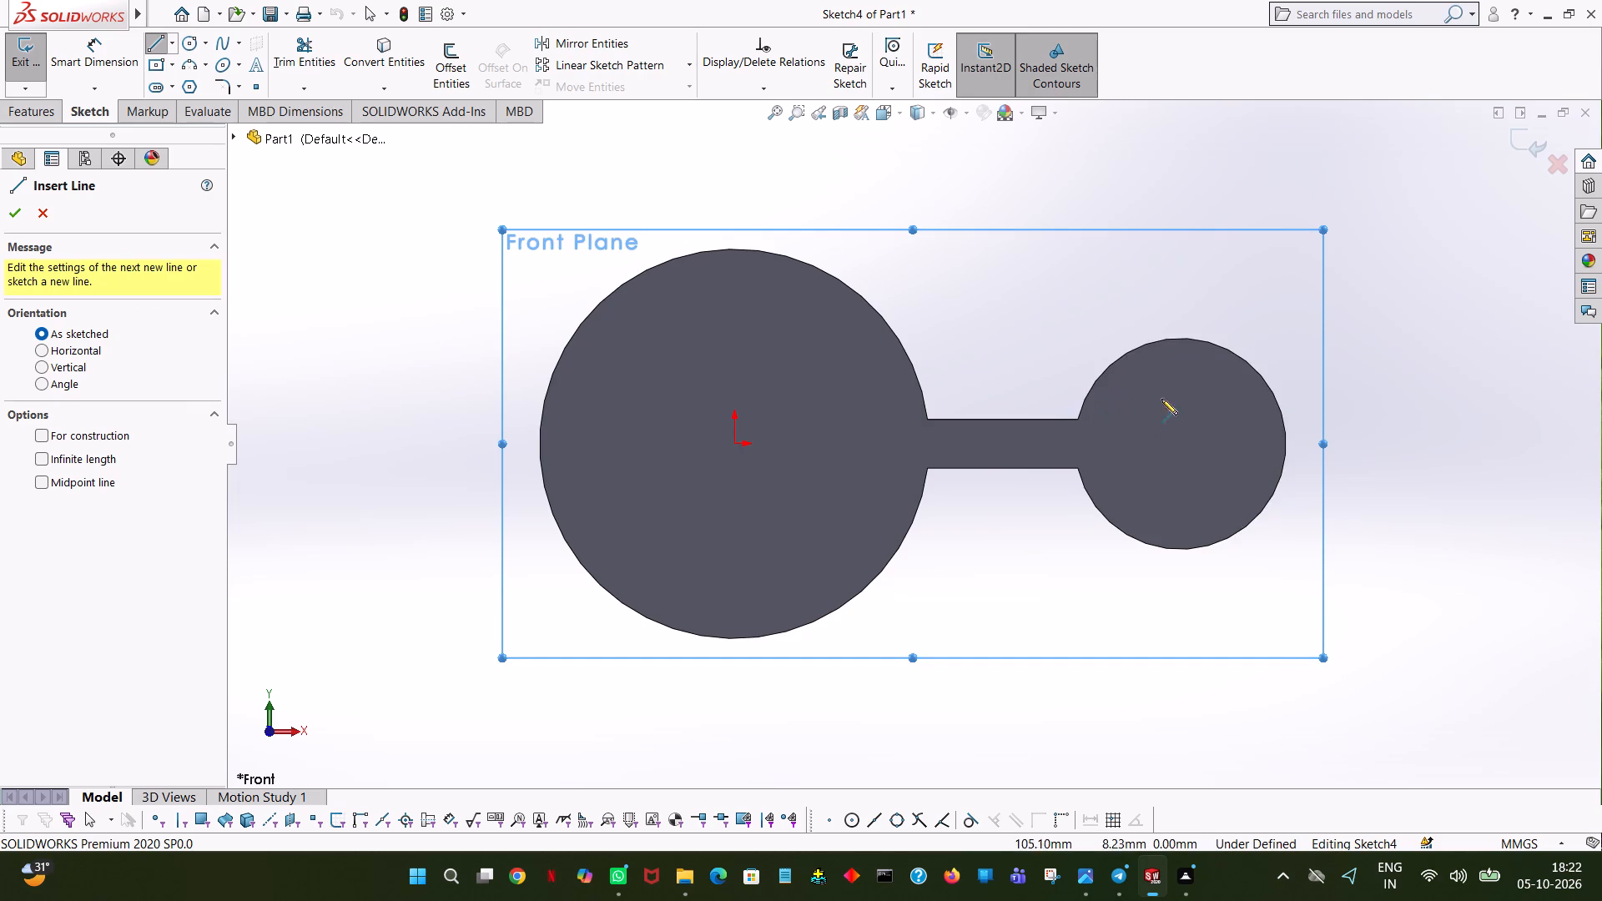
left_click(1180, 337)
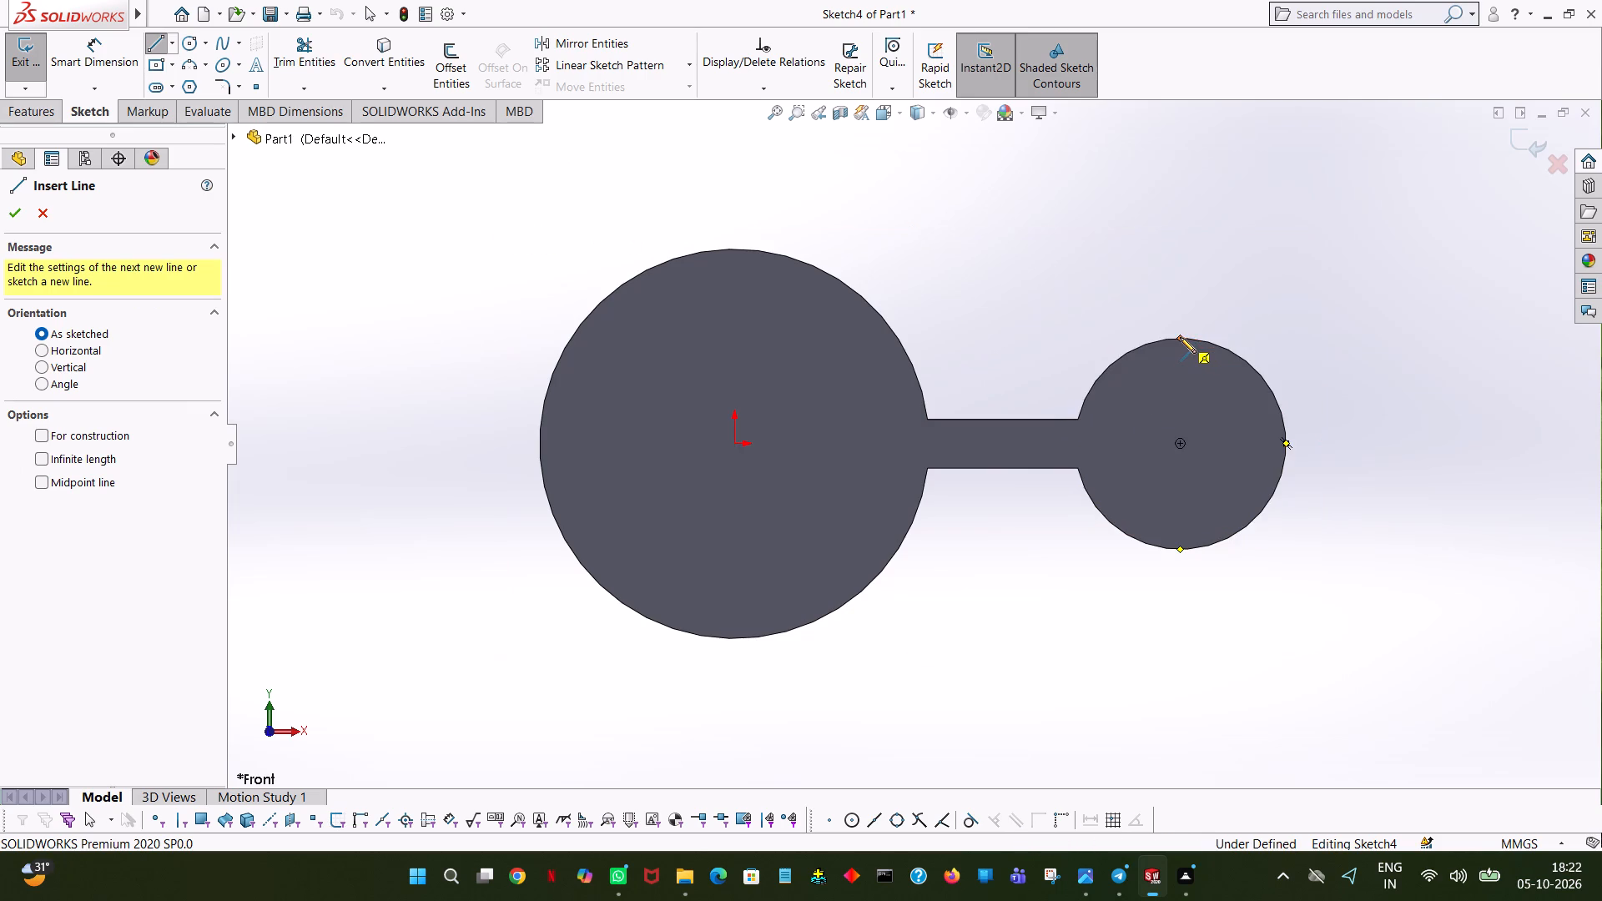
left_click(894, 338)
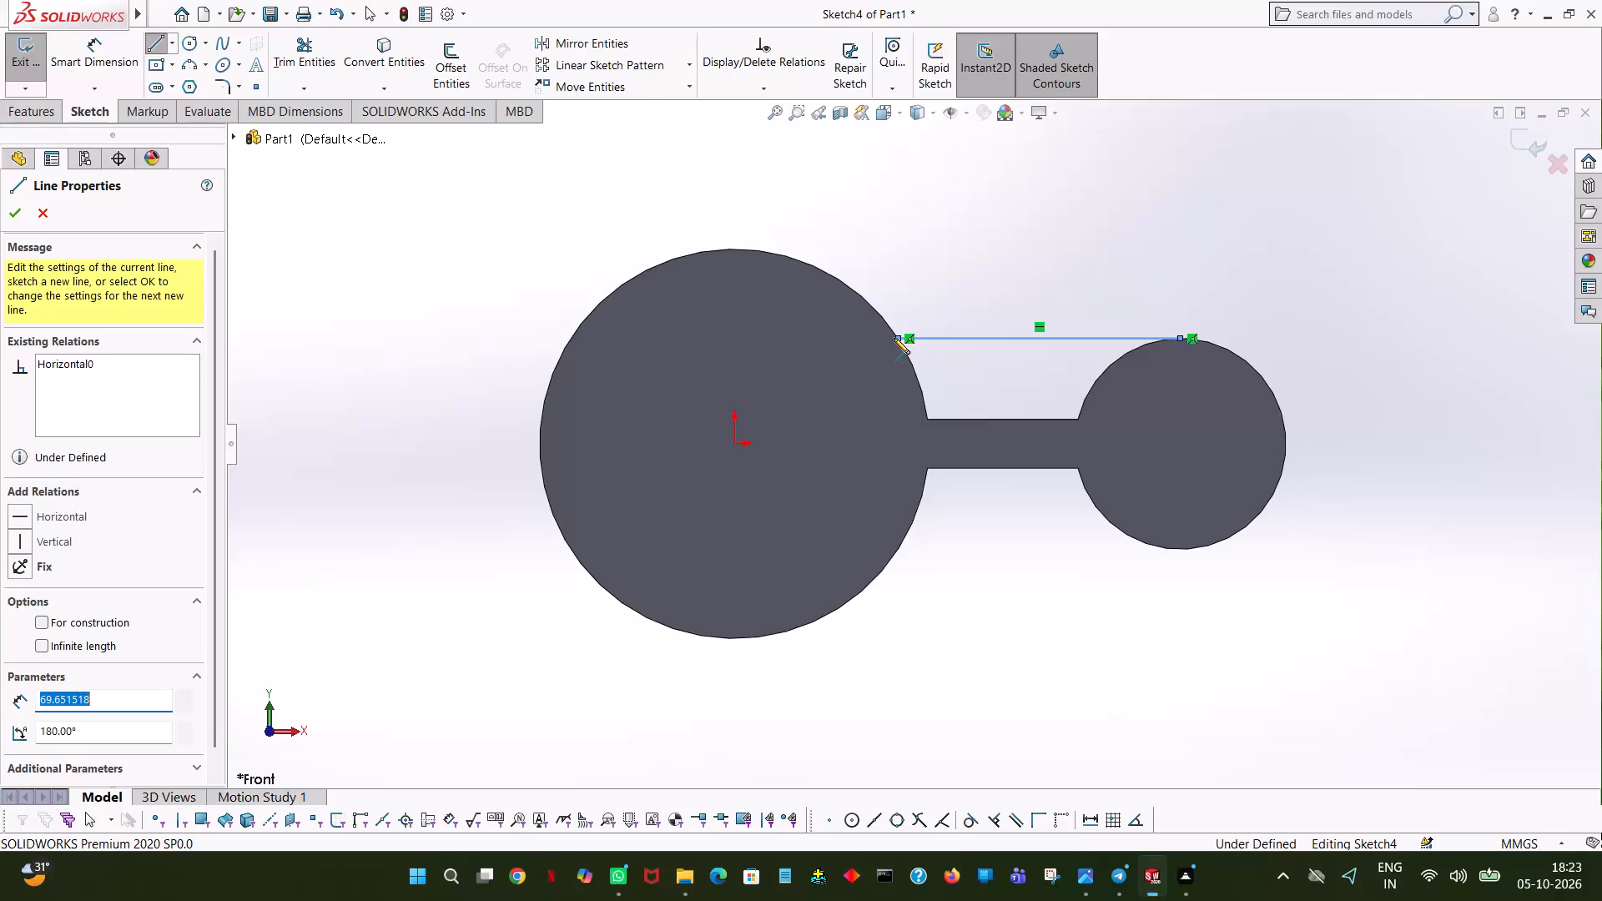
right_click(894, 338)
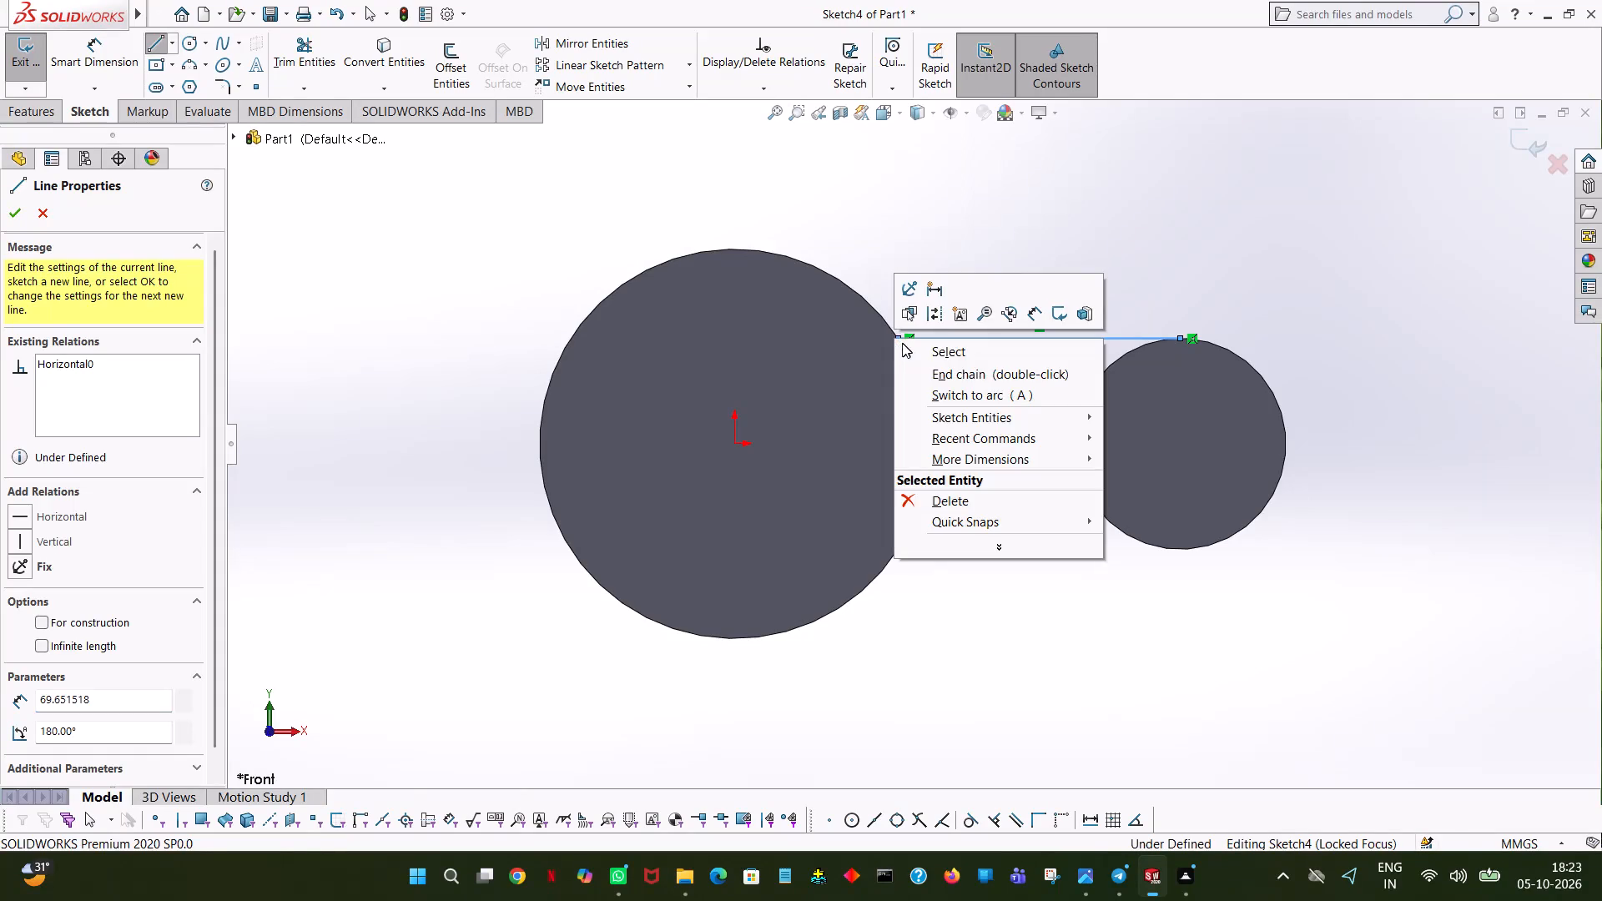
left_click(906, 348)
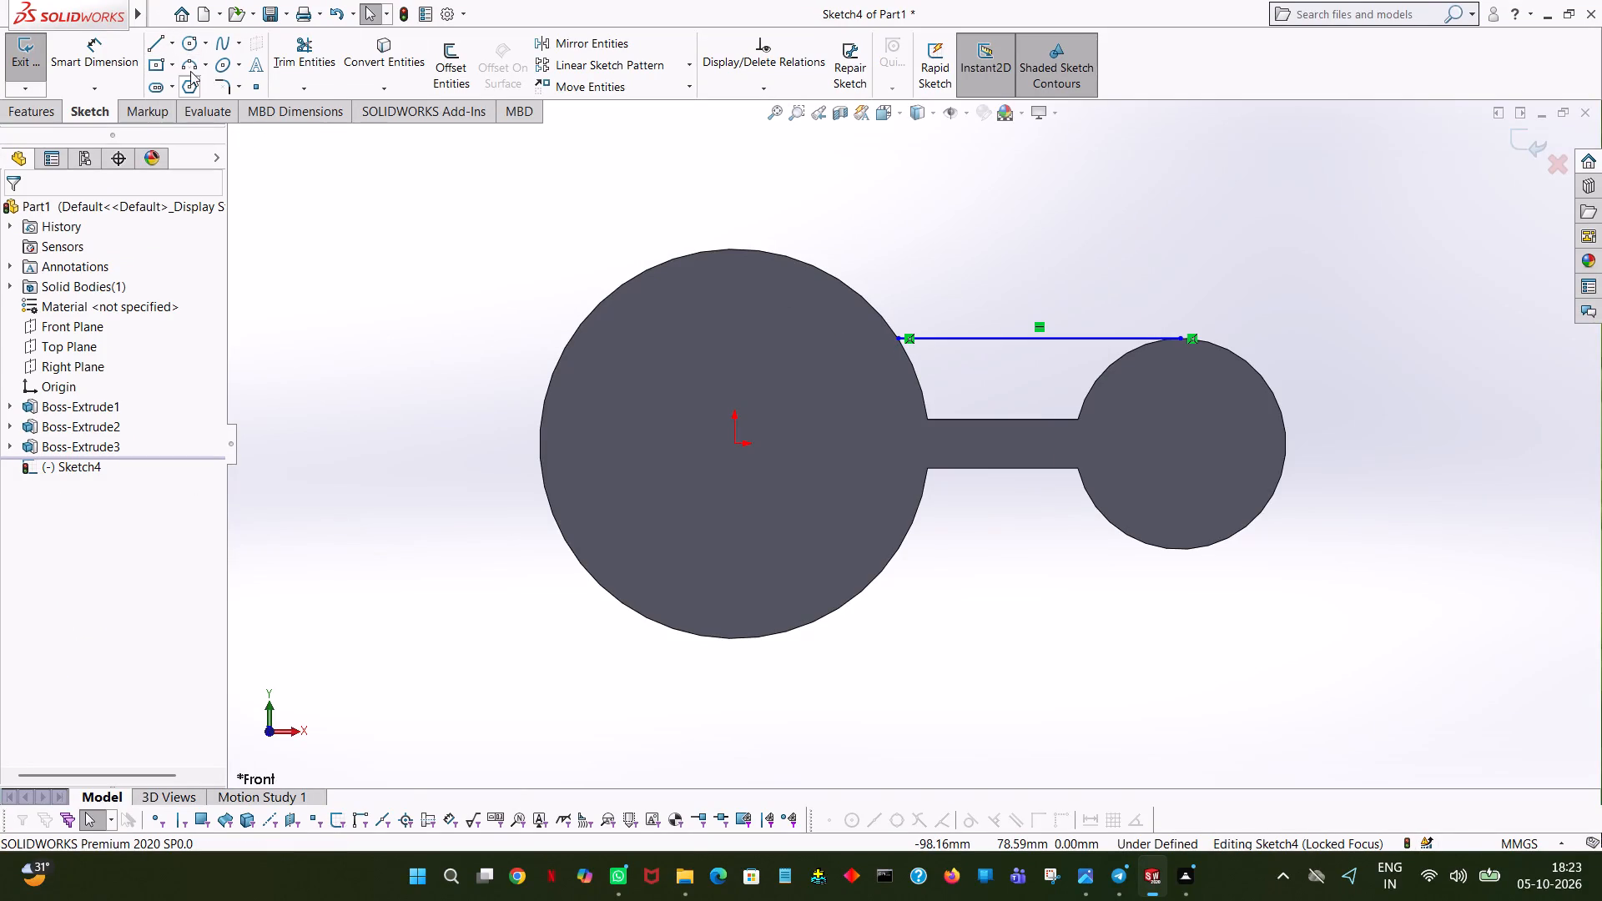
Add a 48 mm radius three-point arc along the clamp body's edge, from the line's end down to the web's upper corner.
left_click(187, 65)
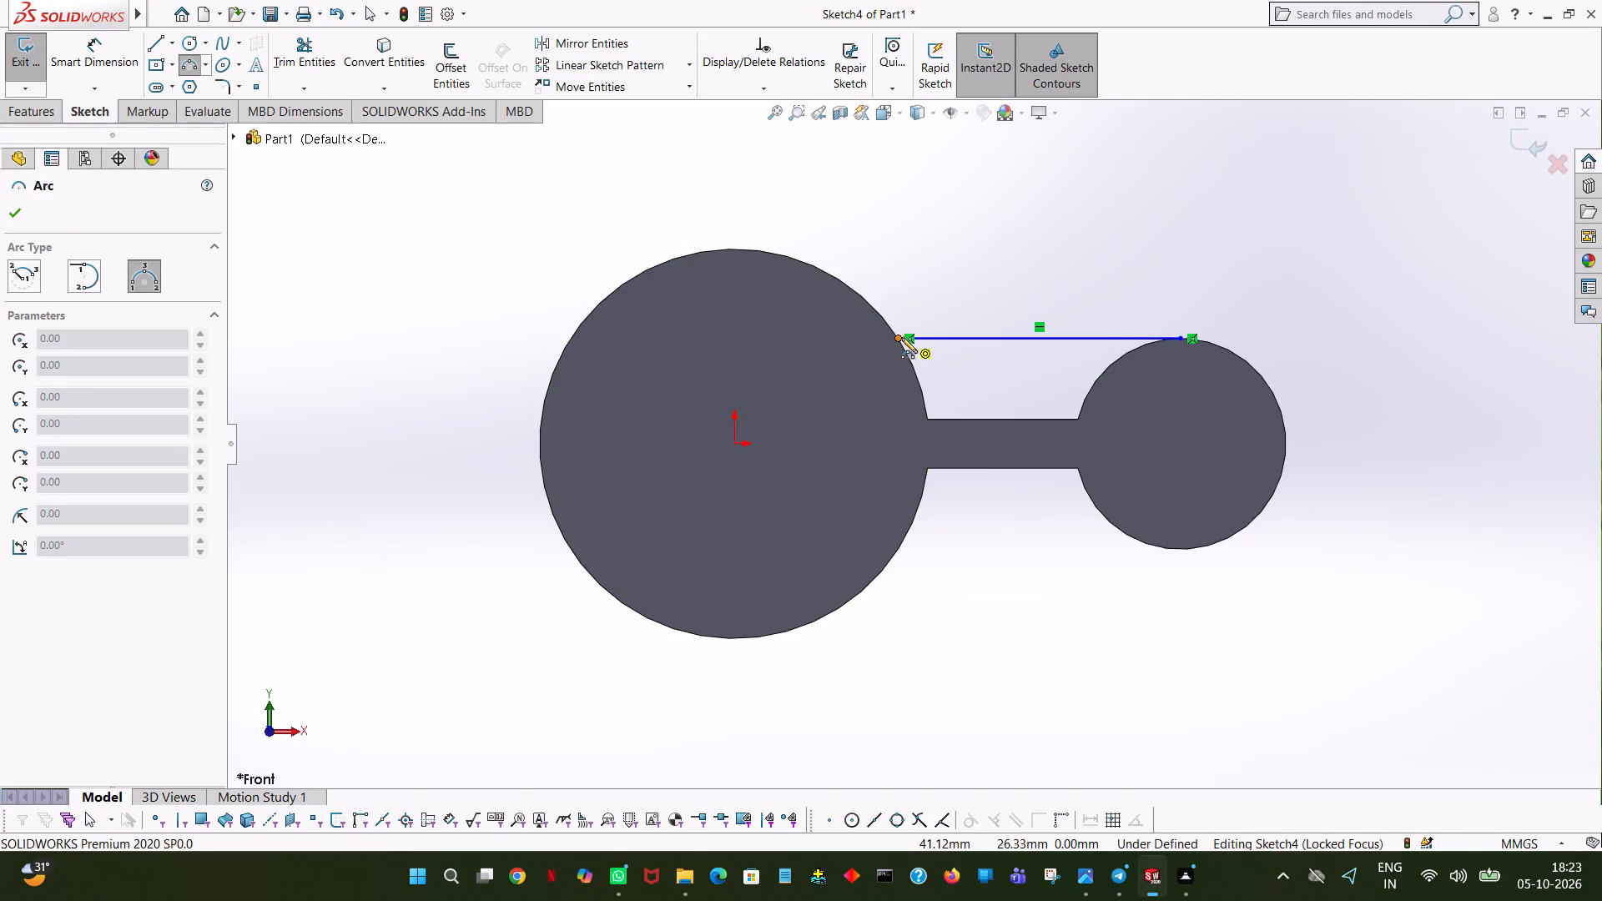
left_click(895, 338)
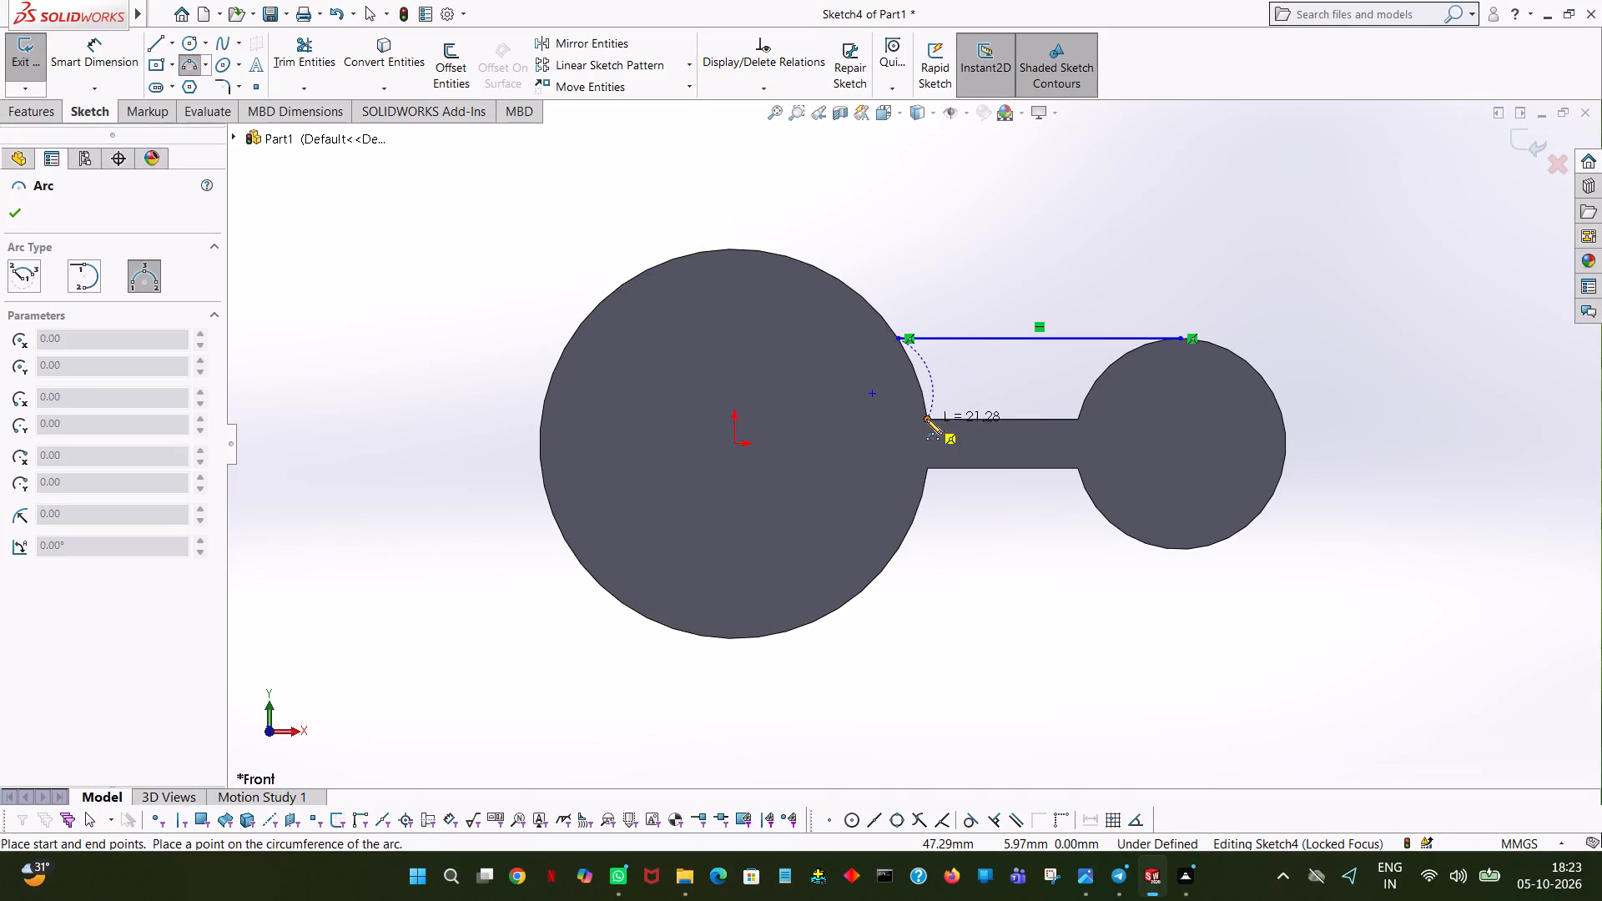
left_click(926, 419)
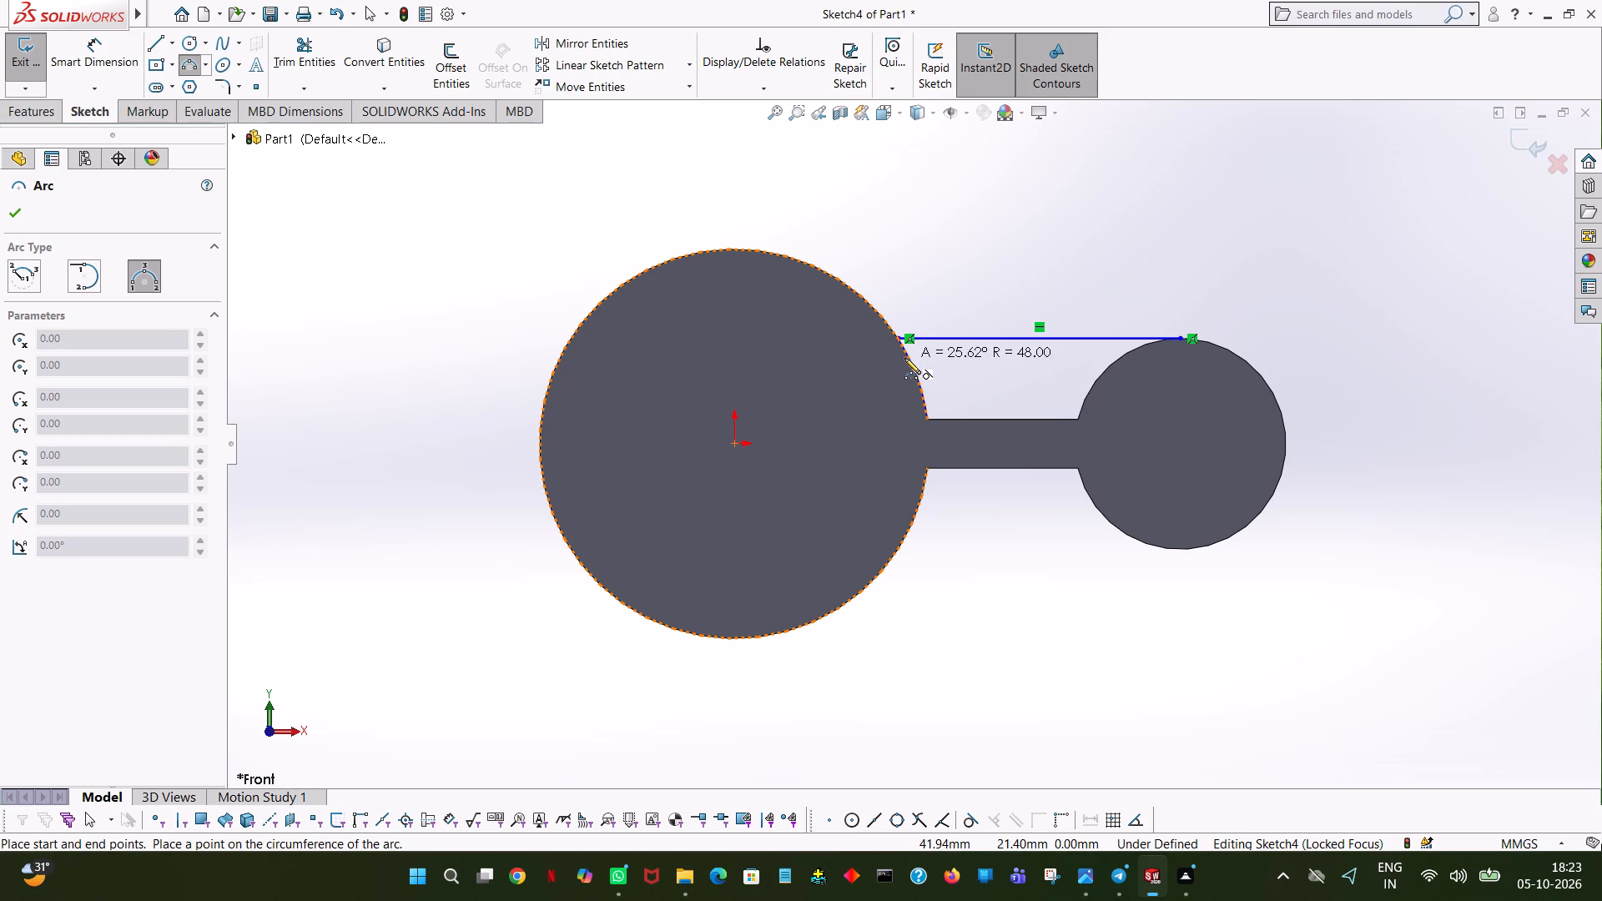
left_click(909, 361)
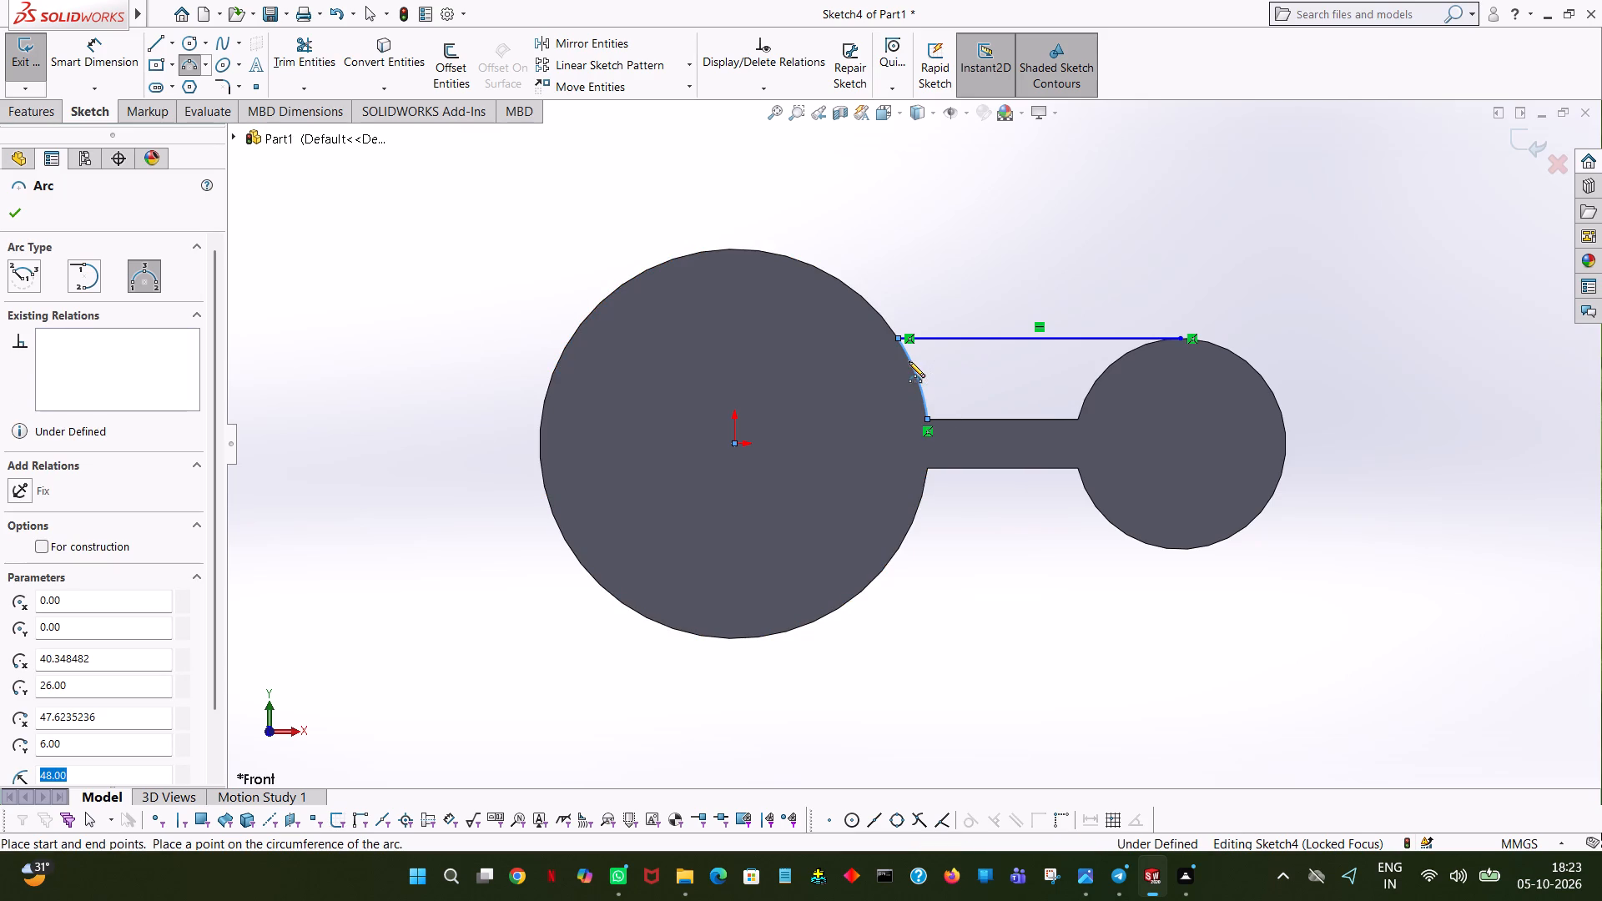
right_click(909, 361)
left_click(940, 377)
Sketch a horizontal line about 37 mm long along the web's upper edge, from the clamp body to the hub.
left_click(152, 47)
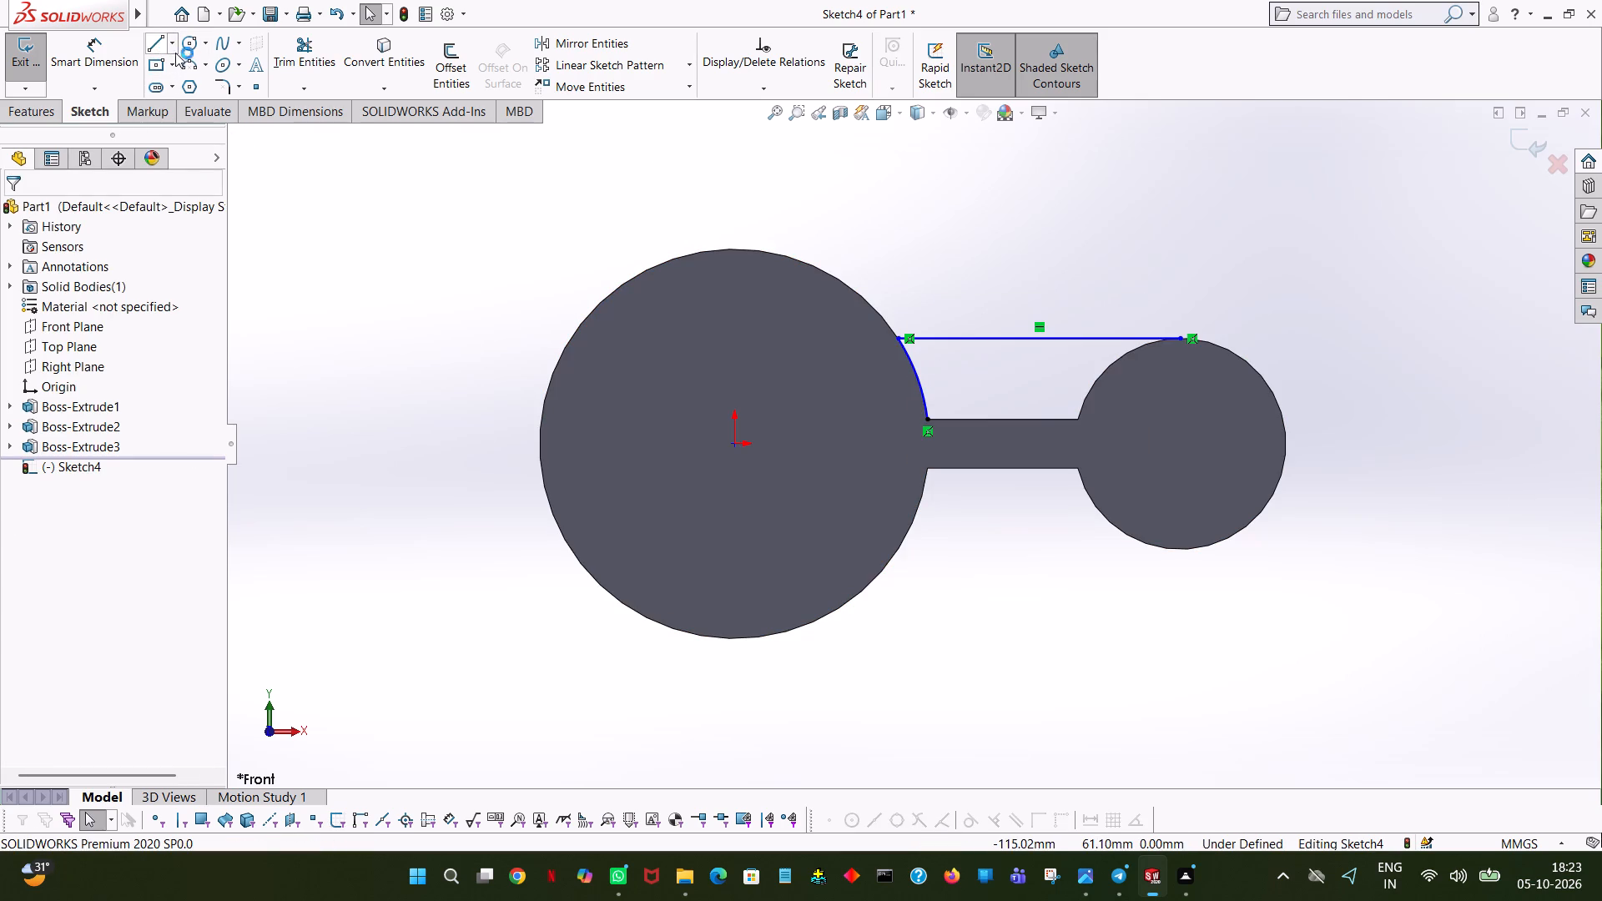
left_click(929, 420)
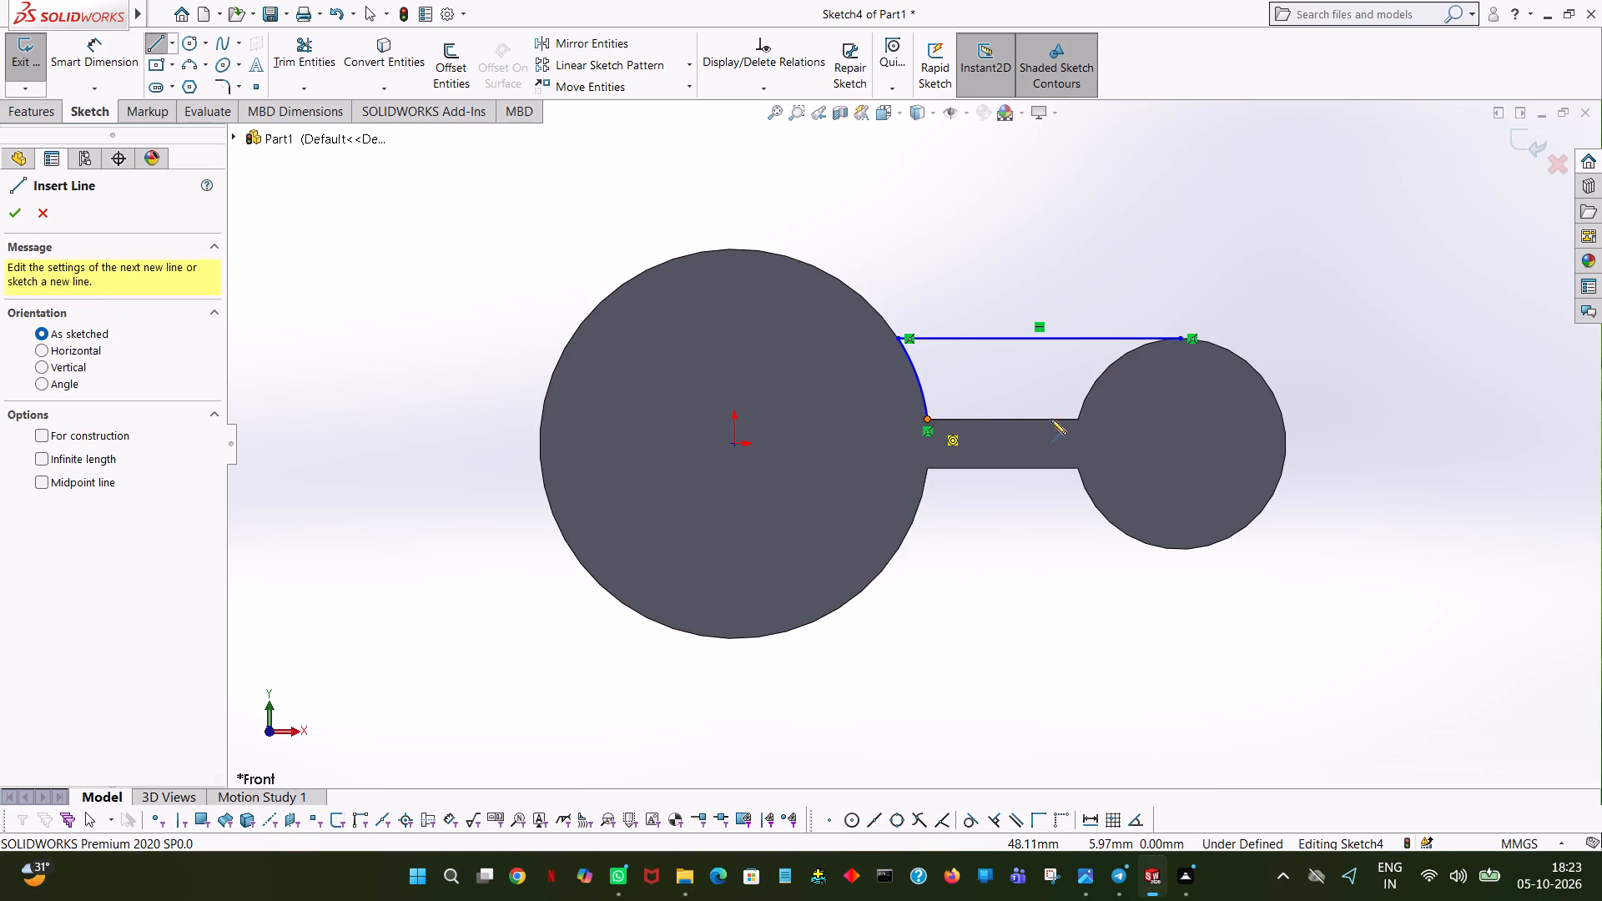
left_click(1079, 418)
right_click(1079, 418)
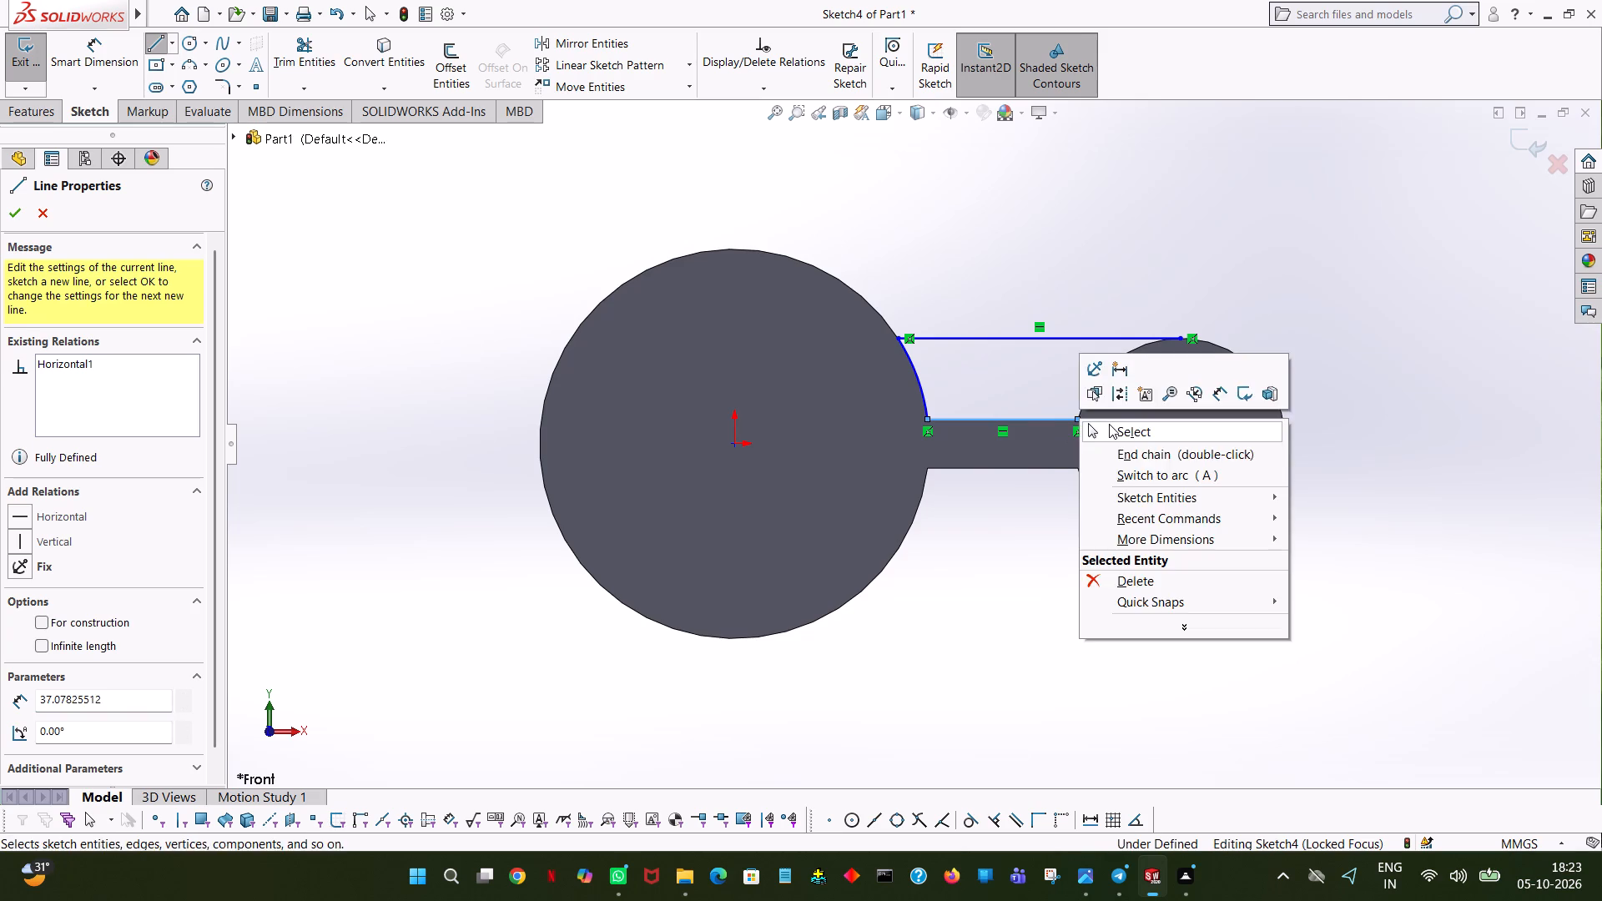
left_click(1109, 424)
left_click(395, 173)
Close the rib profile with a three-point arc along the hub's edge, from the web's upper corner to the hub's top quadrant.
left_click(190, 65)
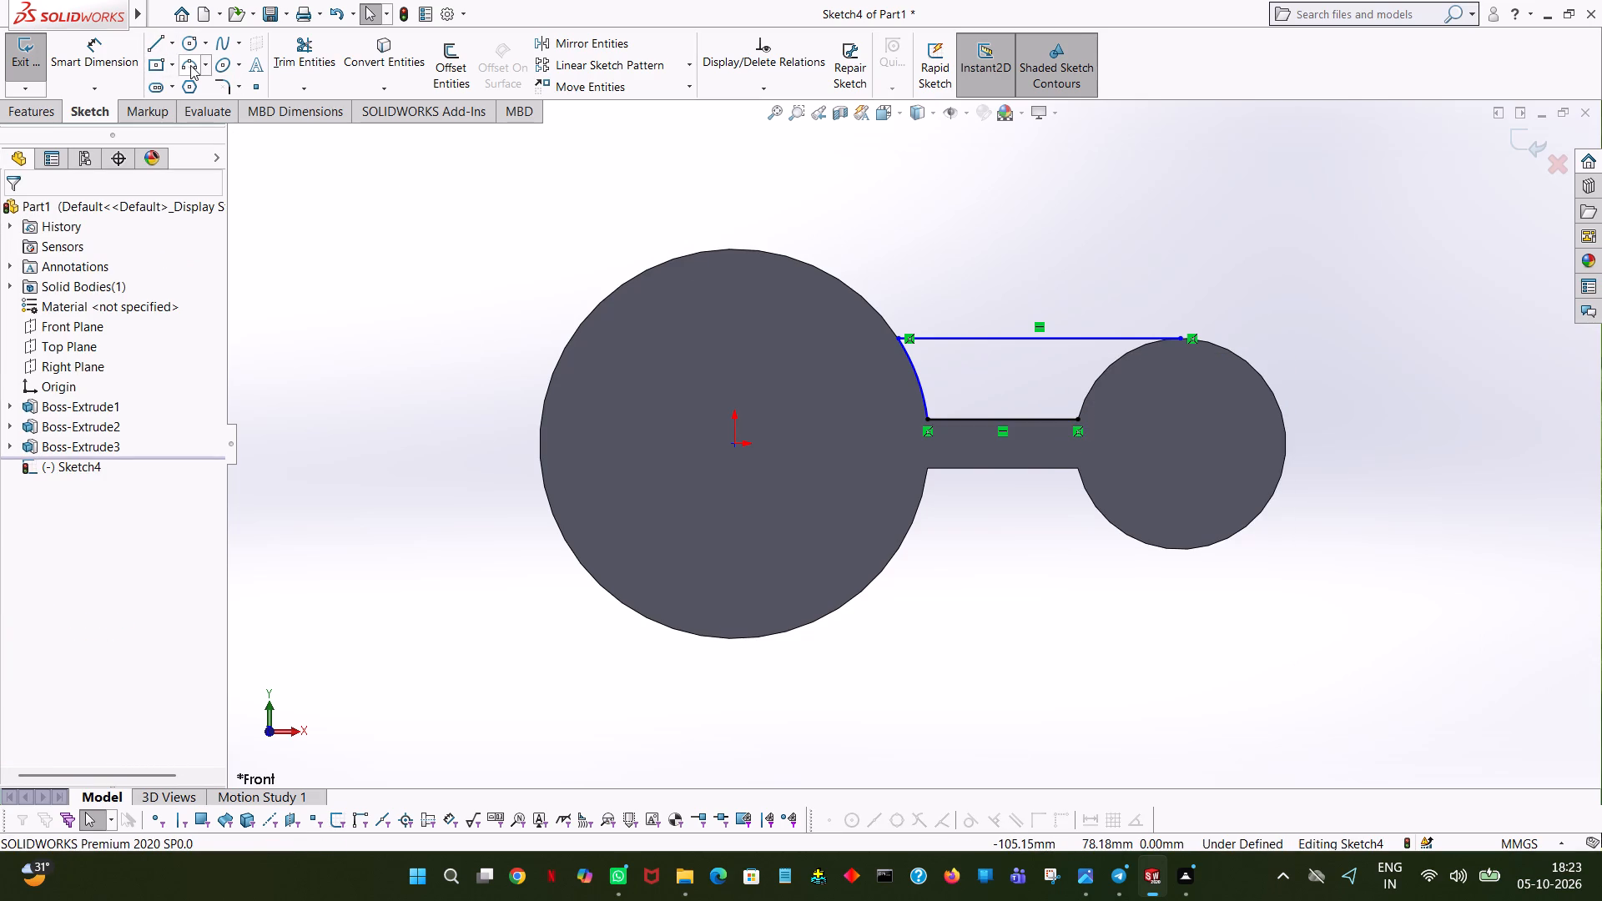
left_click(1077, 422)
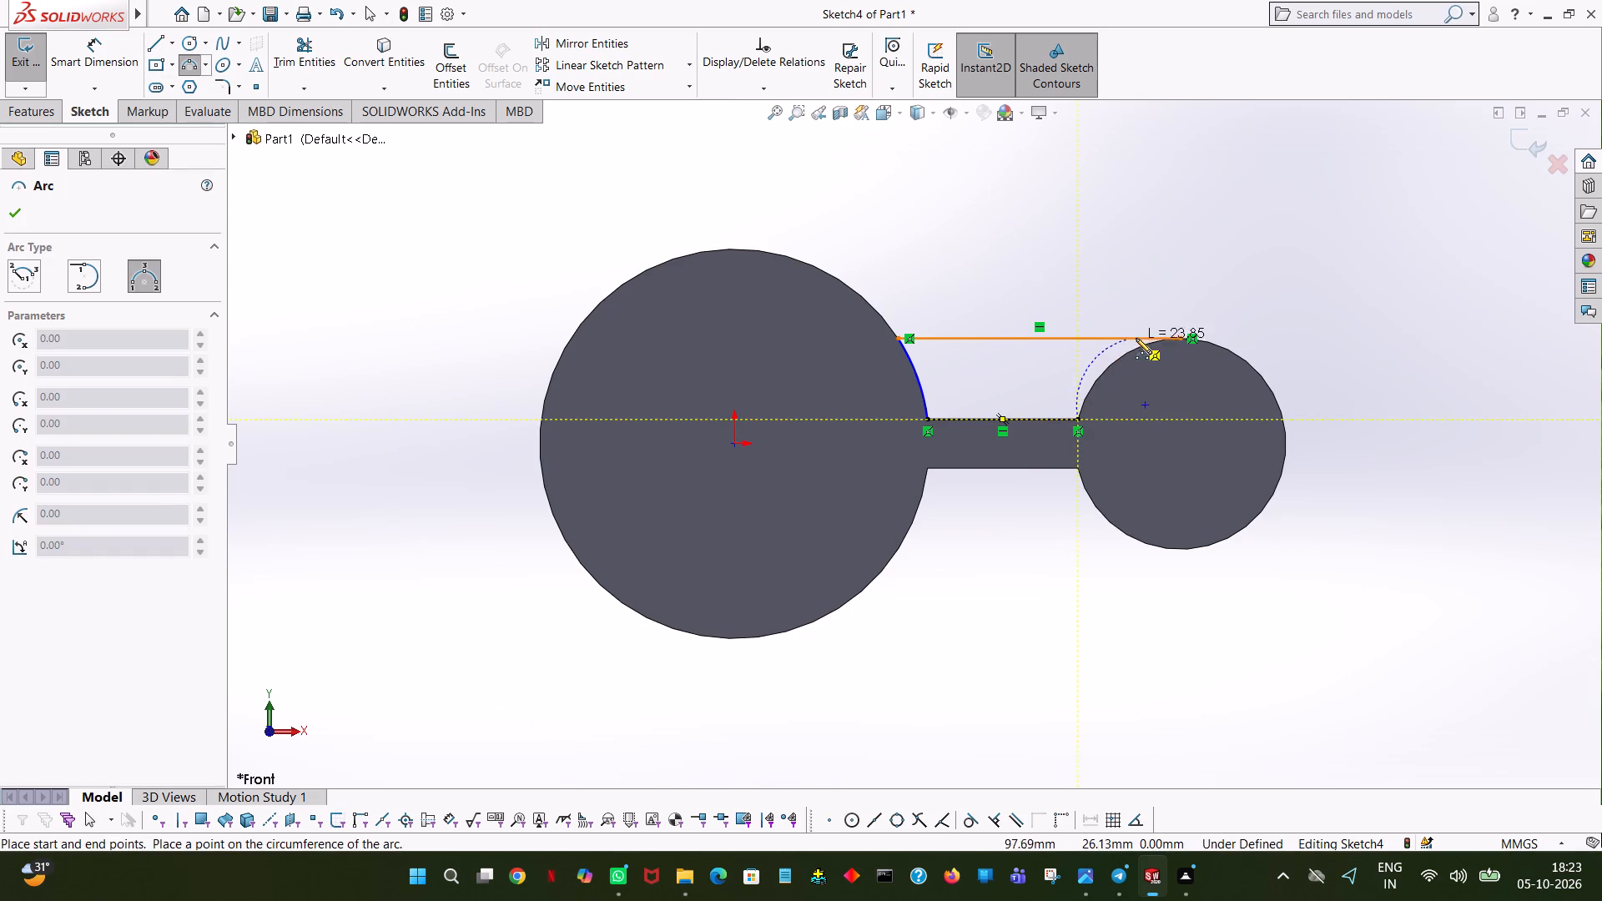
left_click(1179, 337)
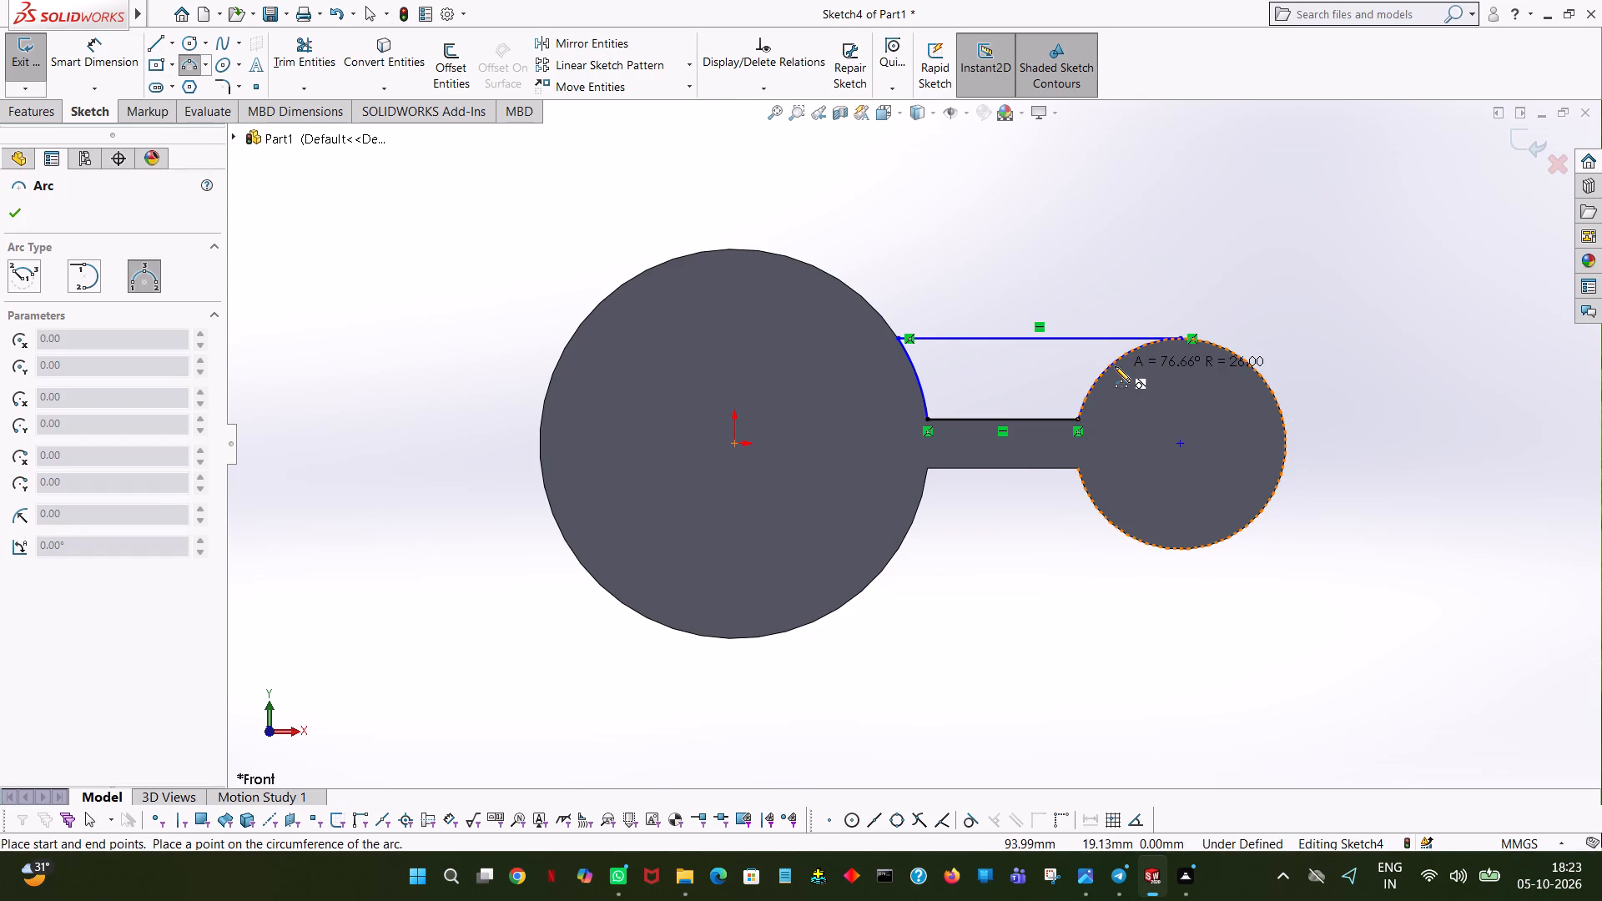
left_click(1113, 366)
right_click(1113, 366)
left_click(1174, 380)
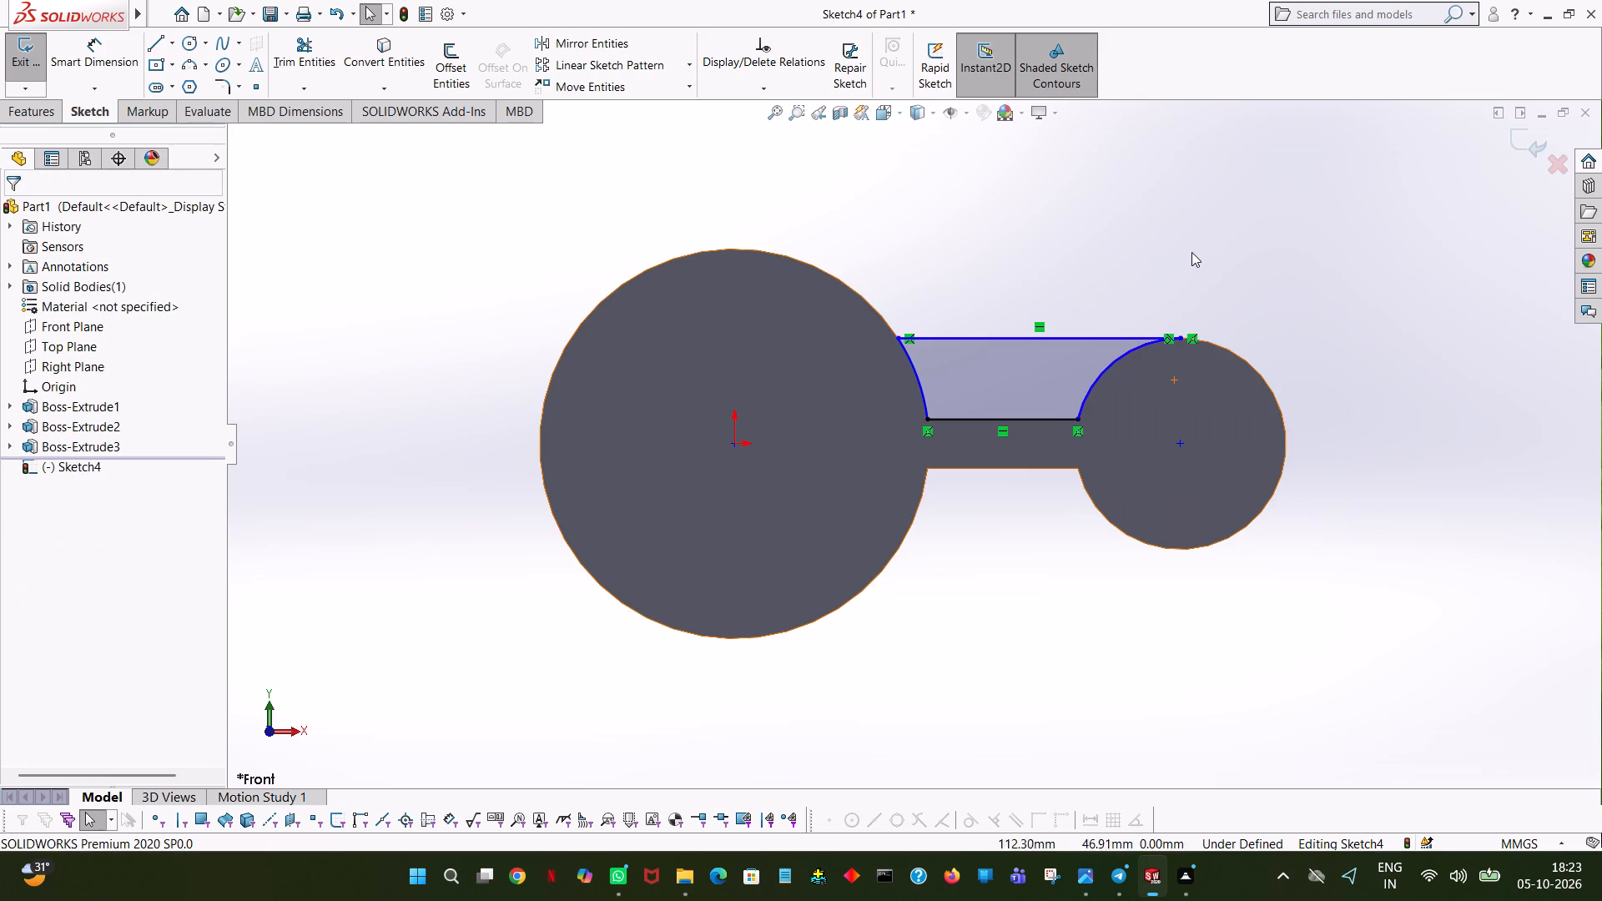
left_click(1193, 251)
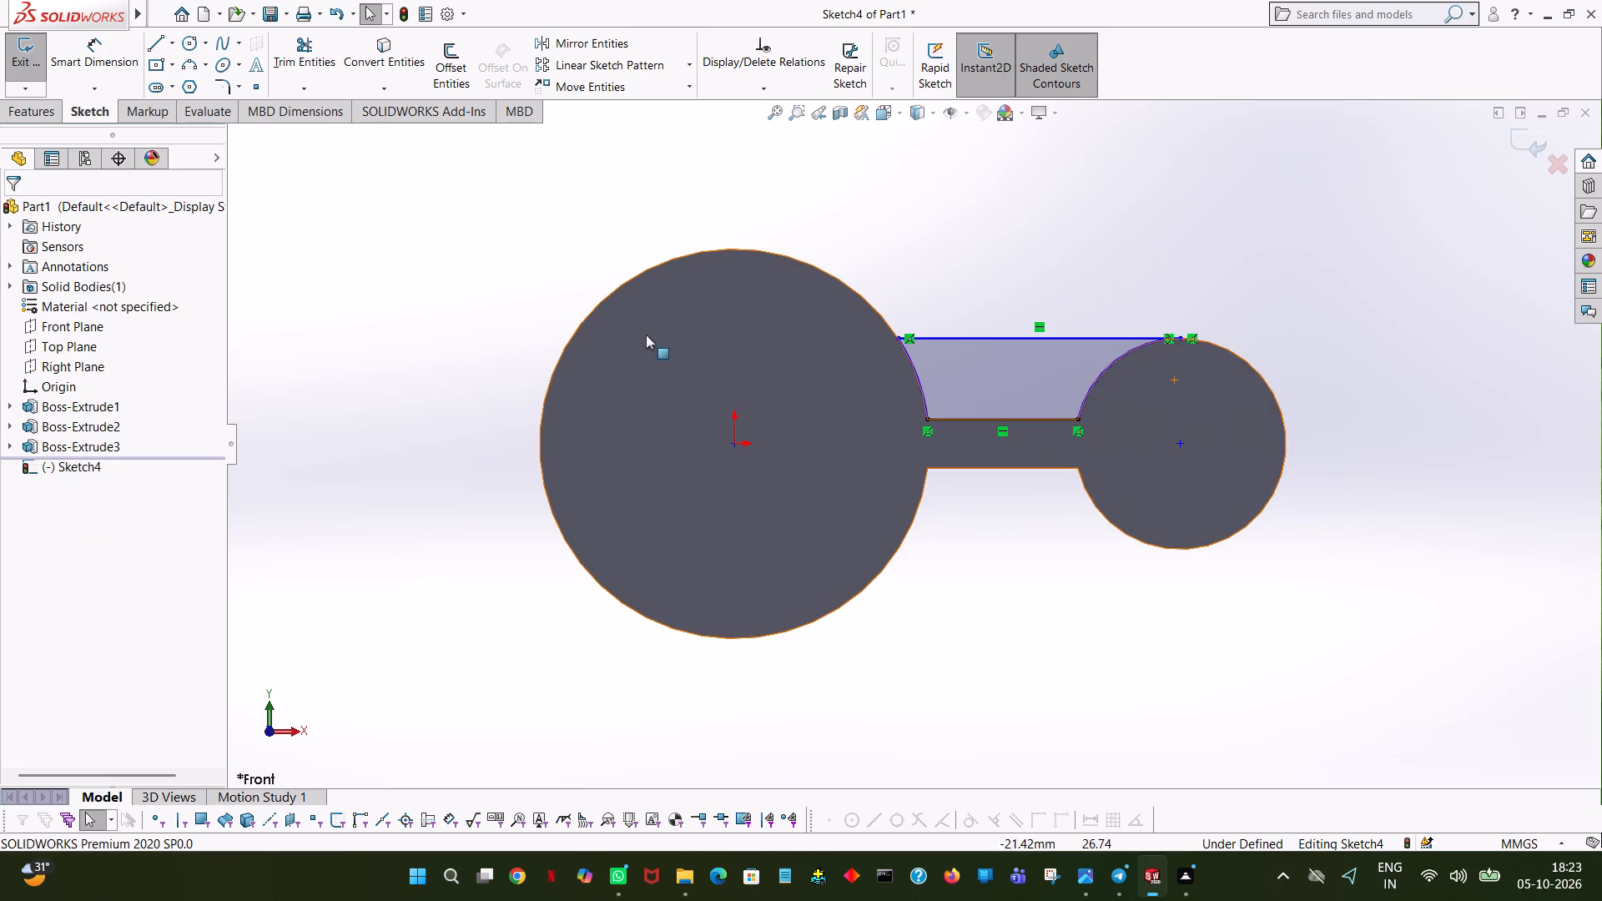
Extrude the closed rib profile 12 mm with the Mid Plane end condition, merging it with the existing body.
left_click(37, 112)
left_click(43, 60)
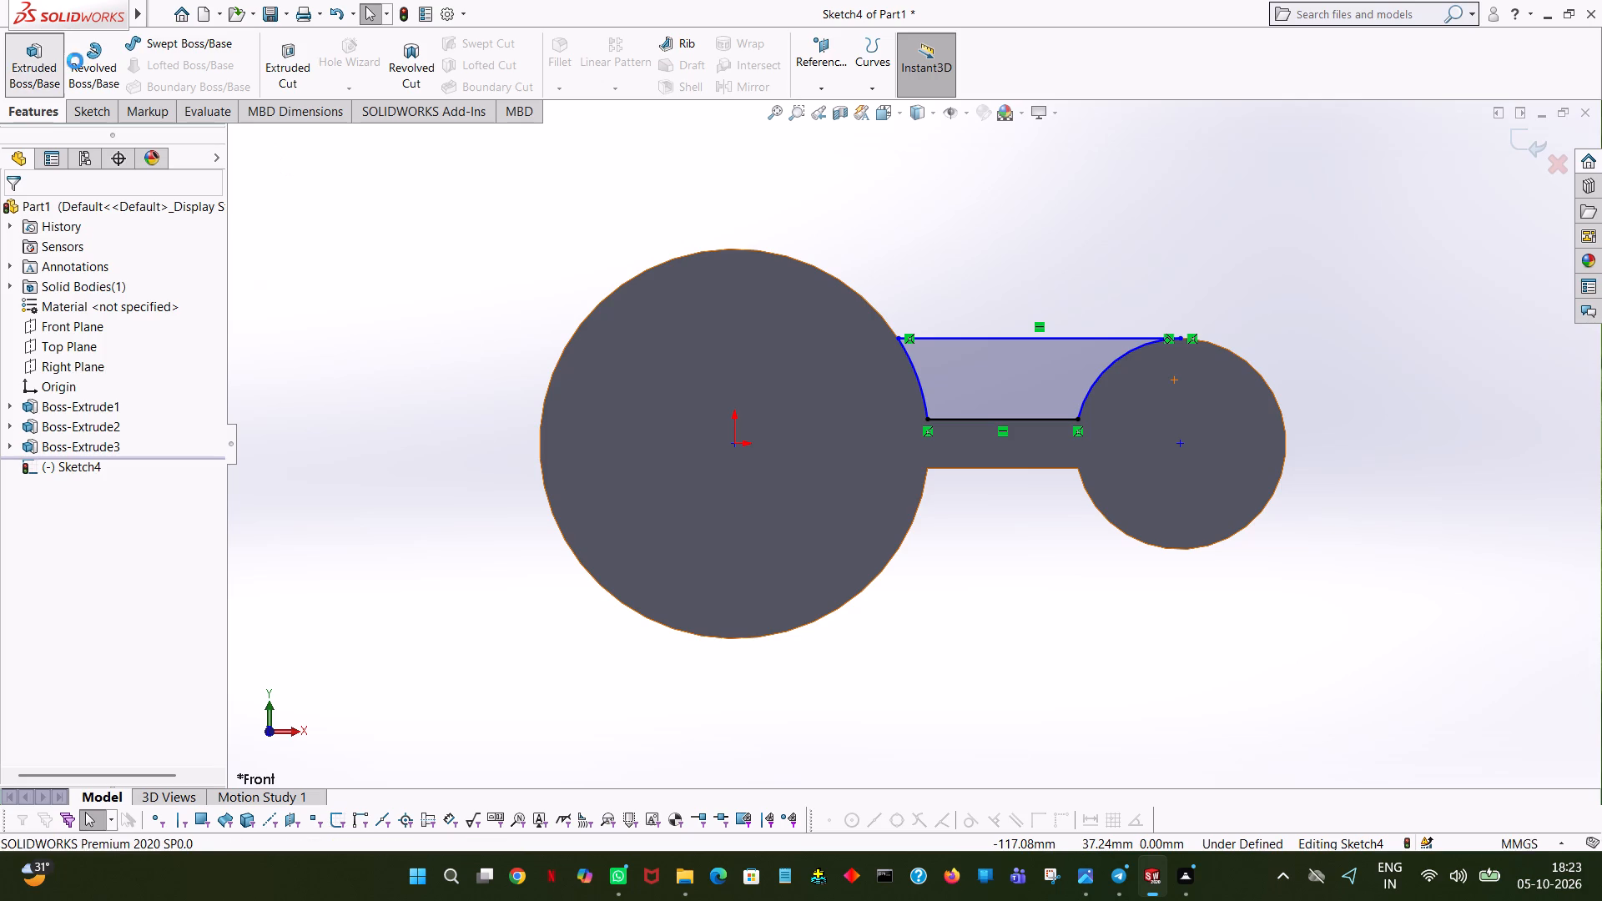
middle_click_drag(1075, 310, 916, 496)
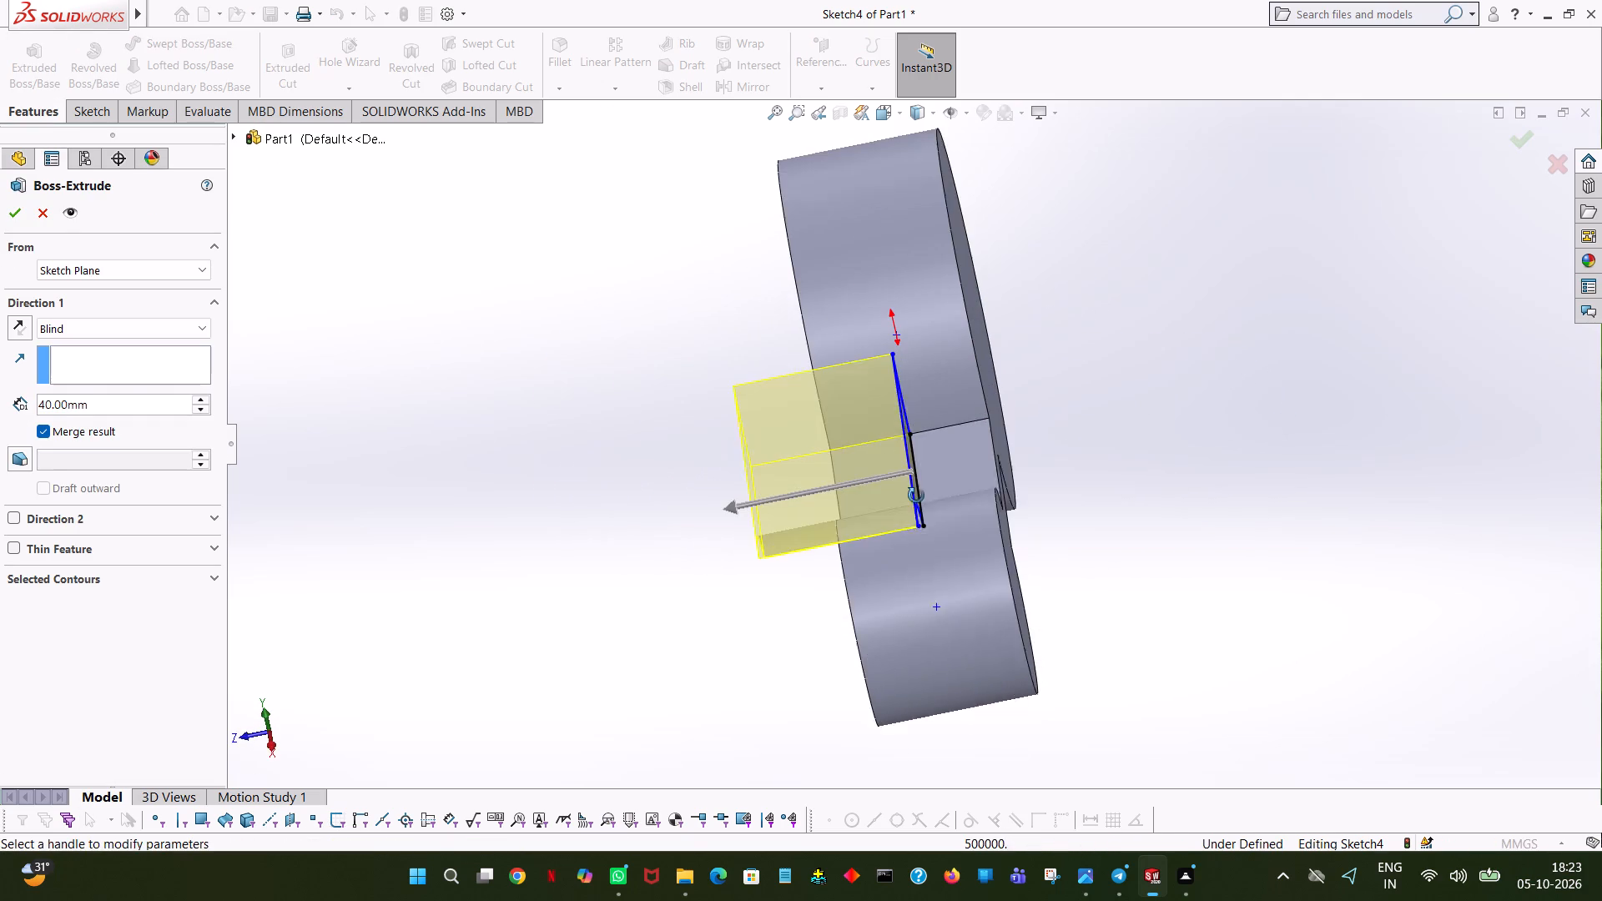
middle_click_drag(916, 496, 915, 496)
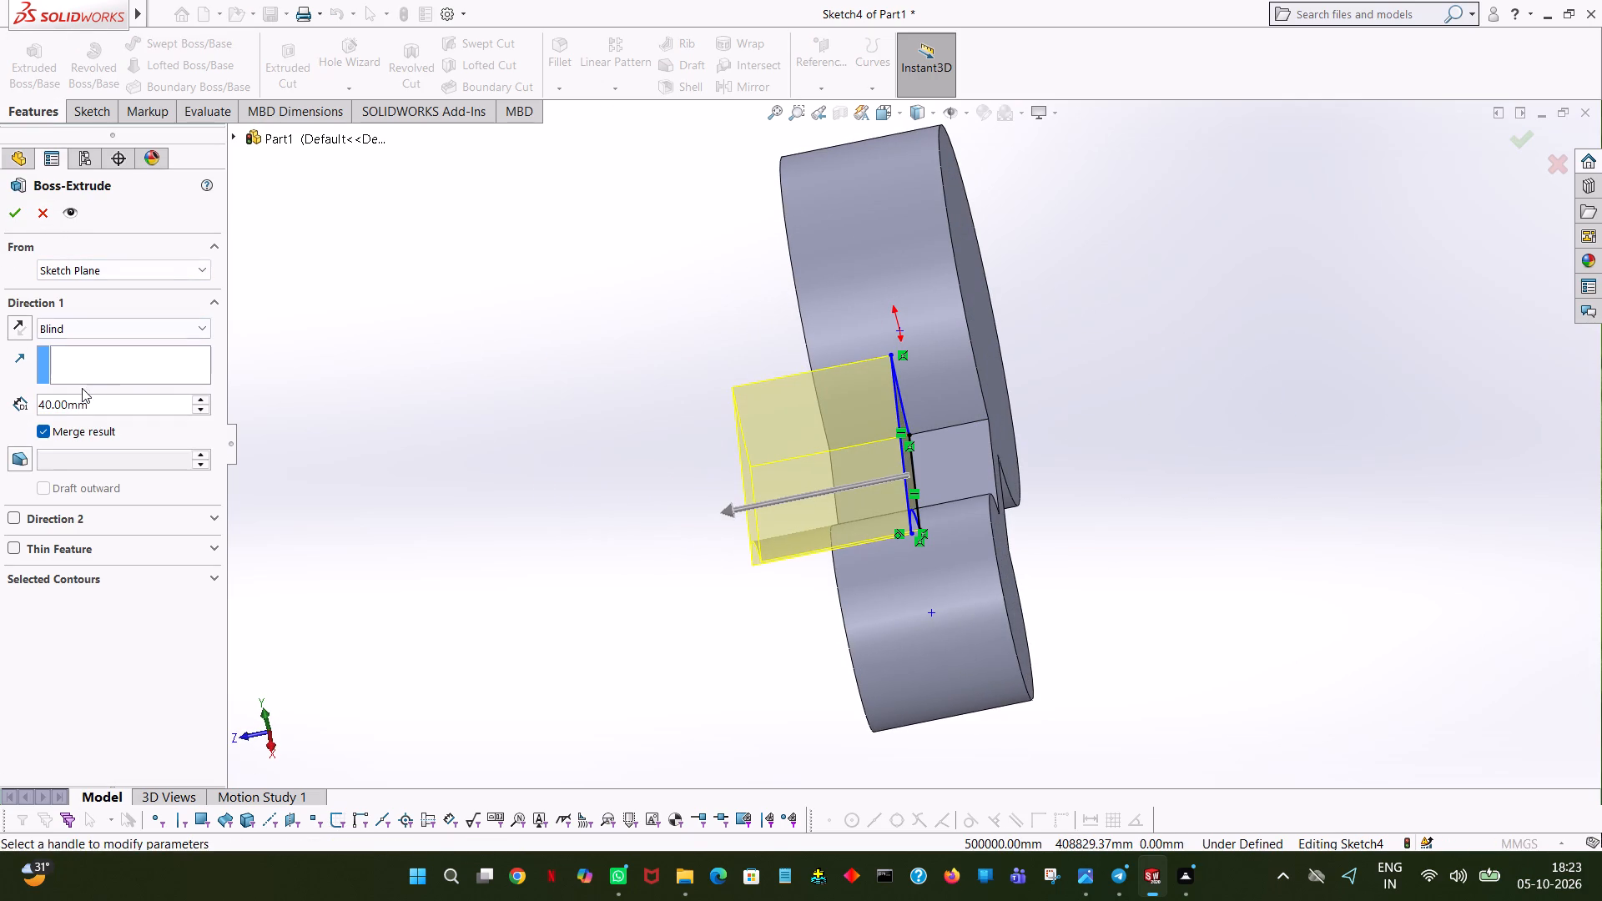
left_click(87, 324)
left_click(85, 427)
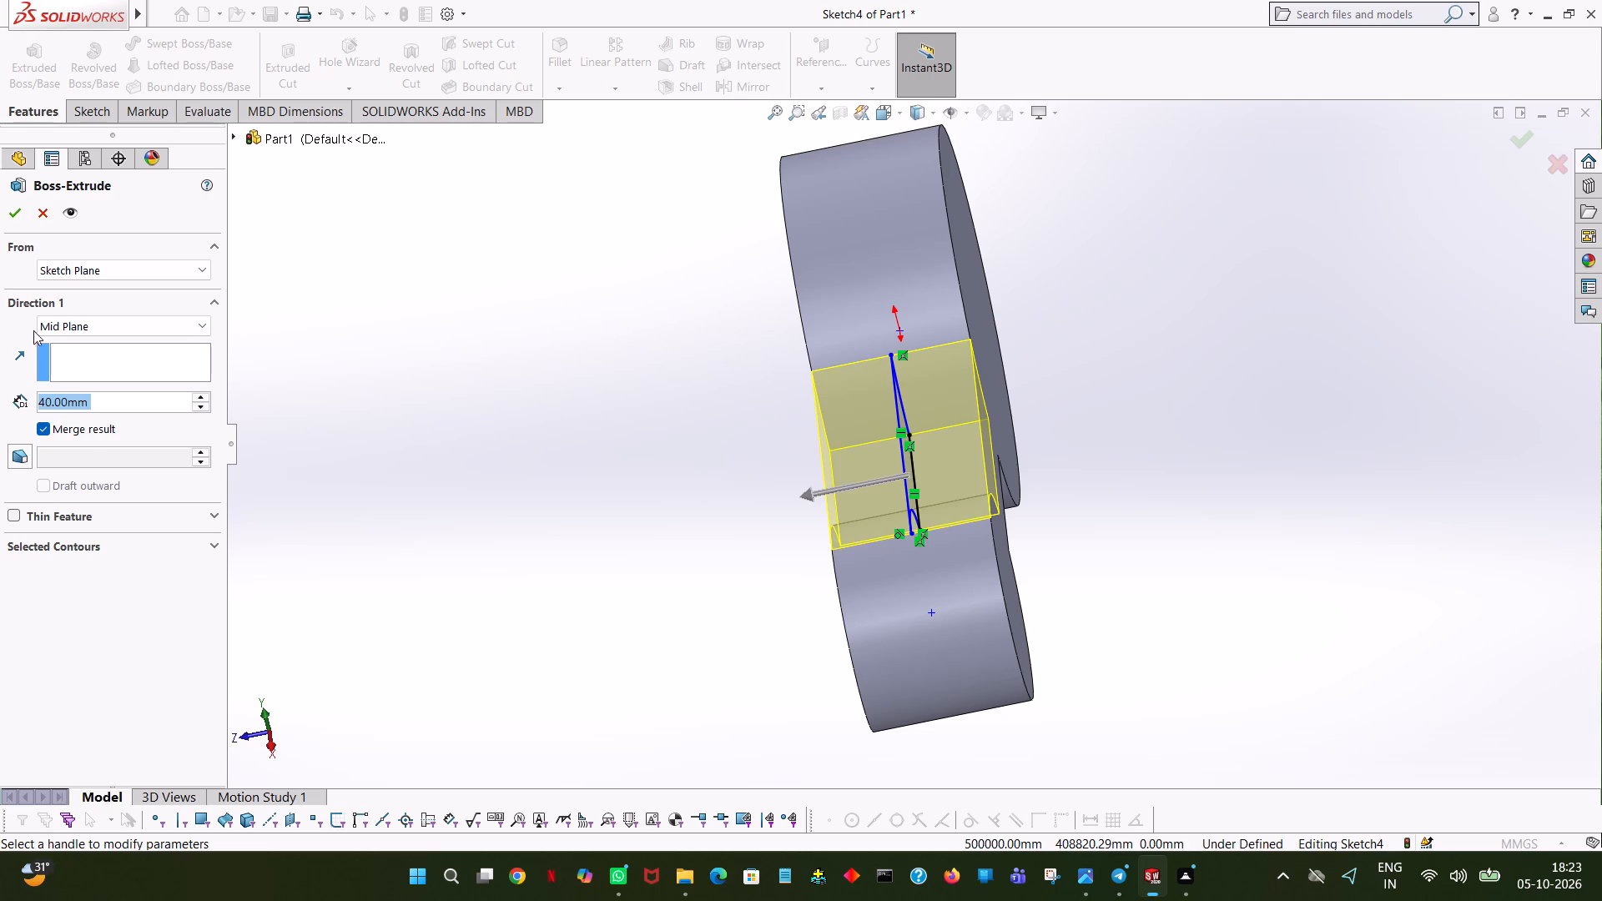
double_click(199, 410)
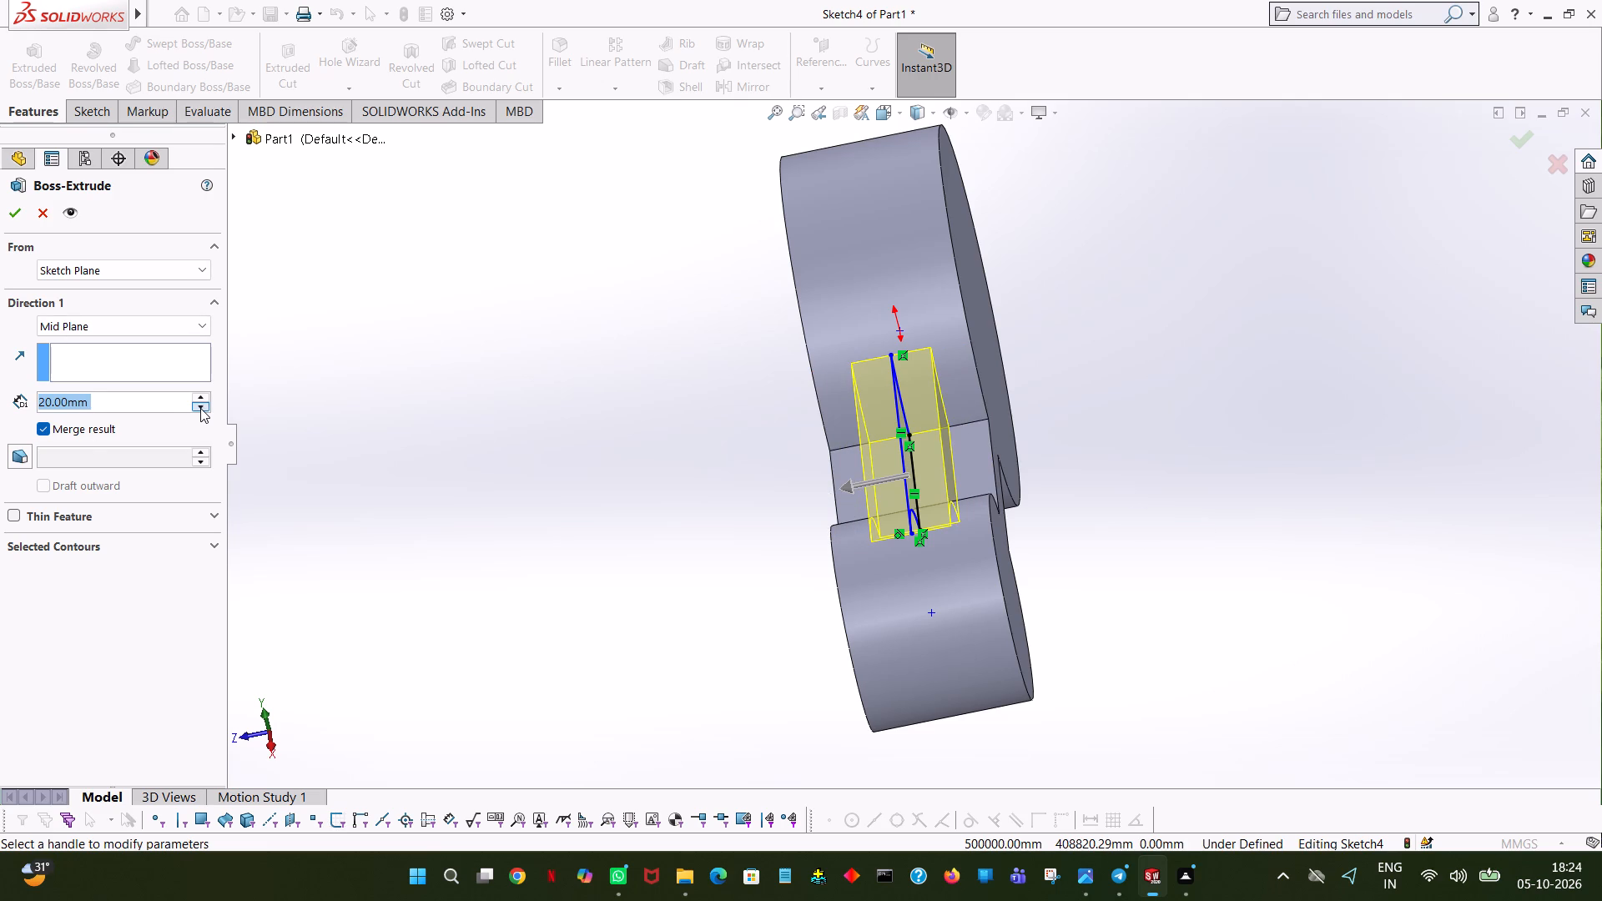
type("12")
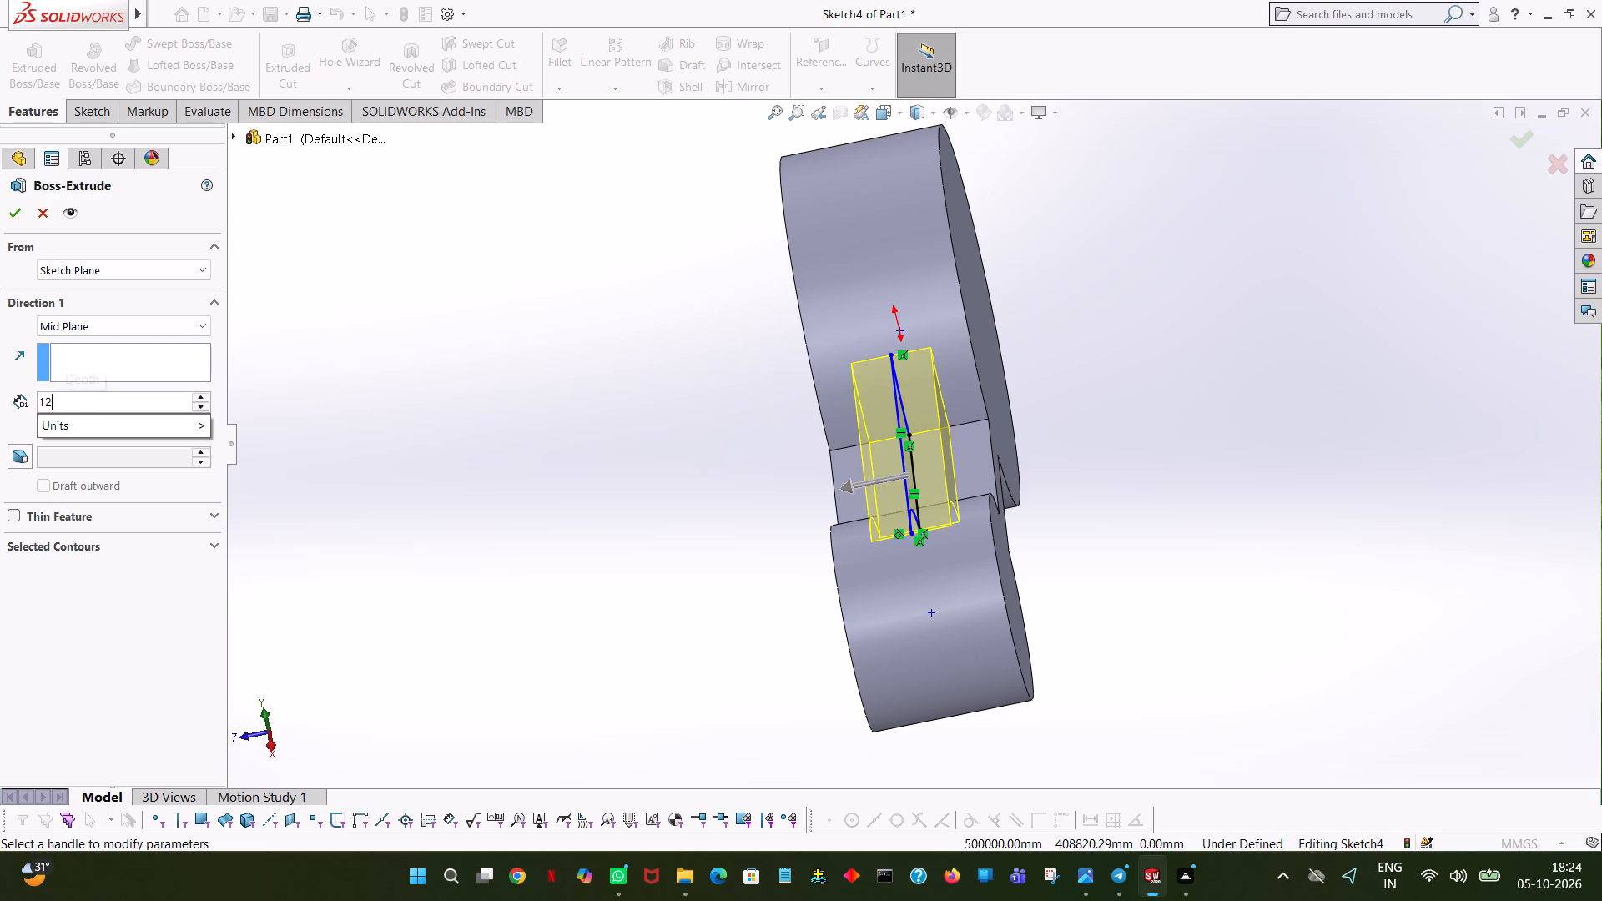
left_click(652, 400)
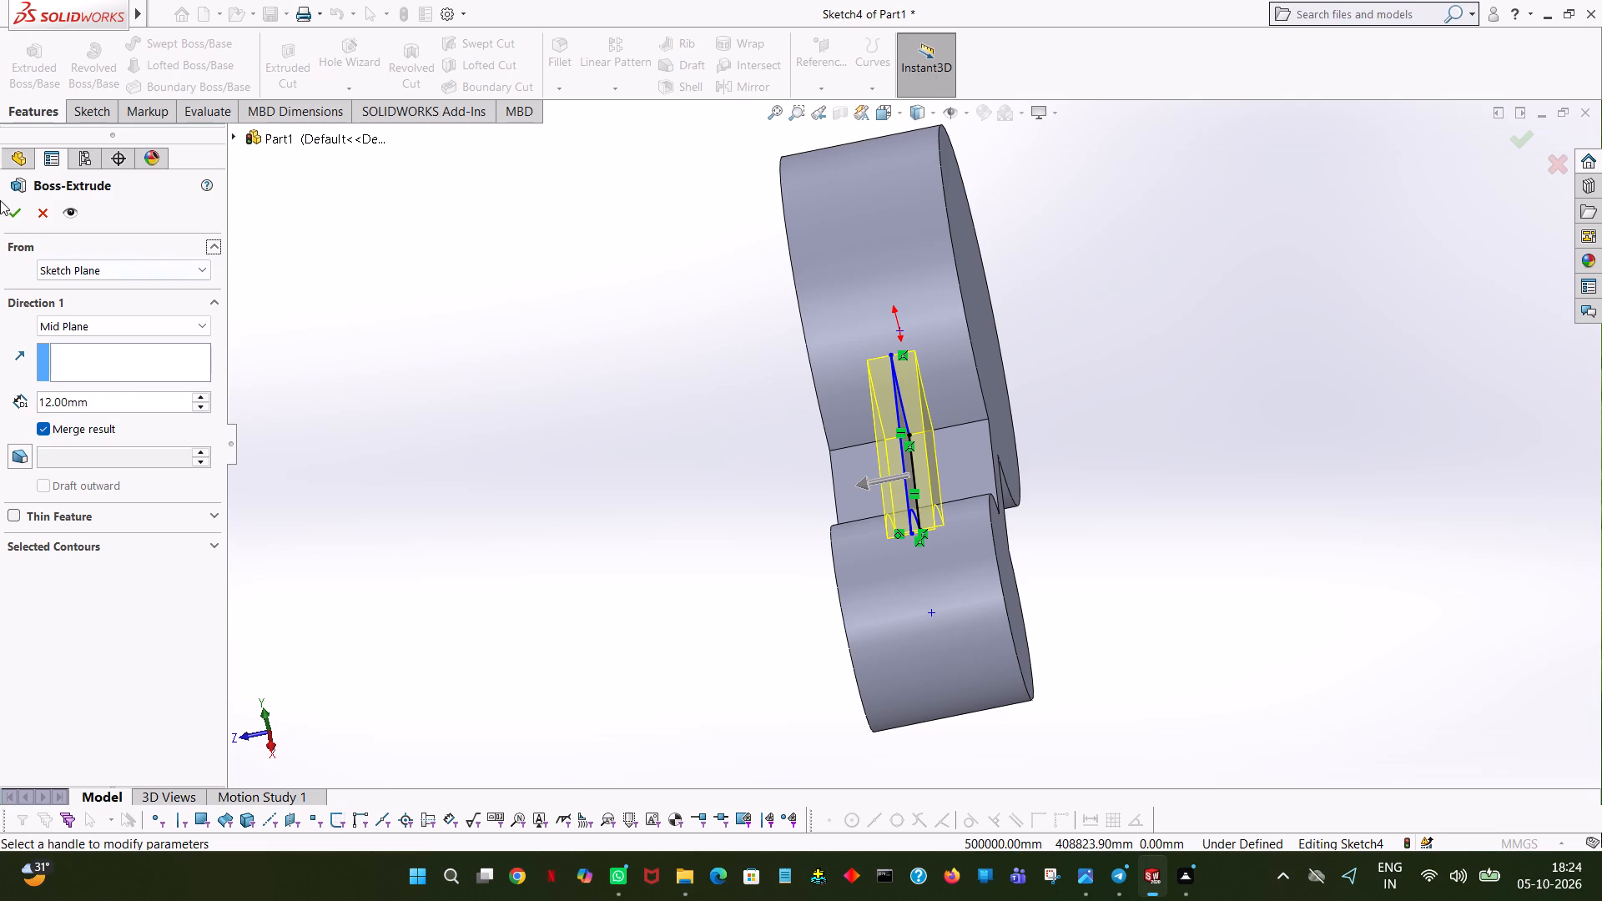
left_click(11, 208)
left_click(385, 312)
Open a new sketch on the Front Plane and orient the view normal to it.
middle_click_drag(461, 333, 557, 274)
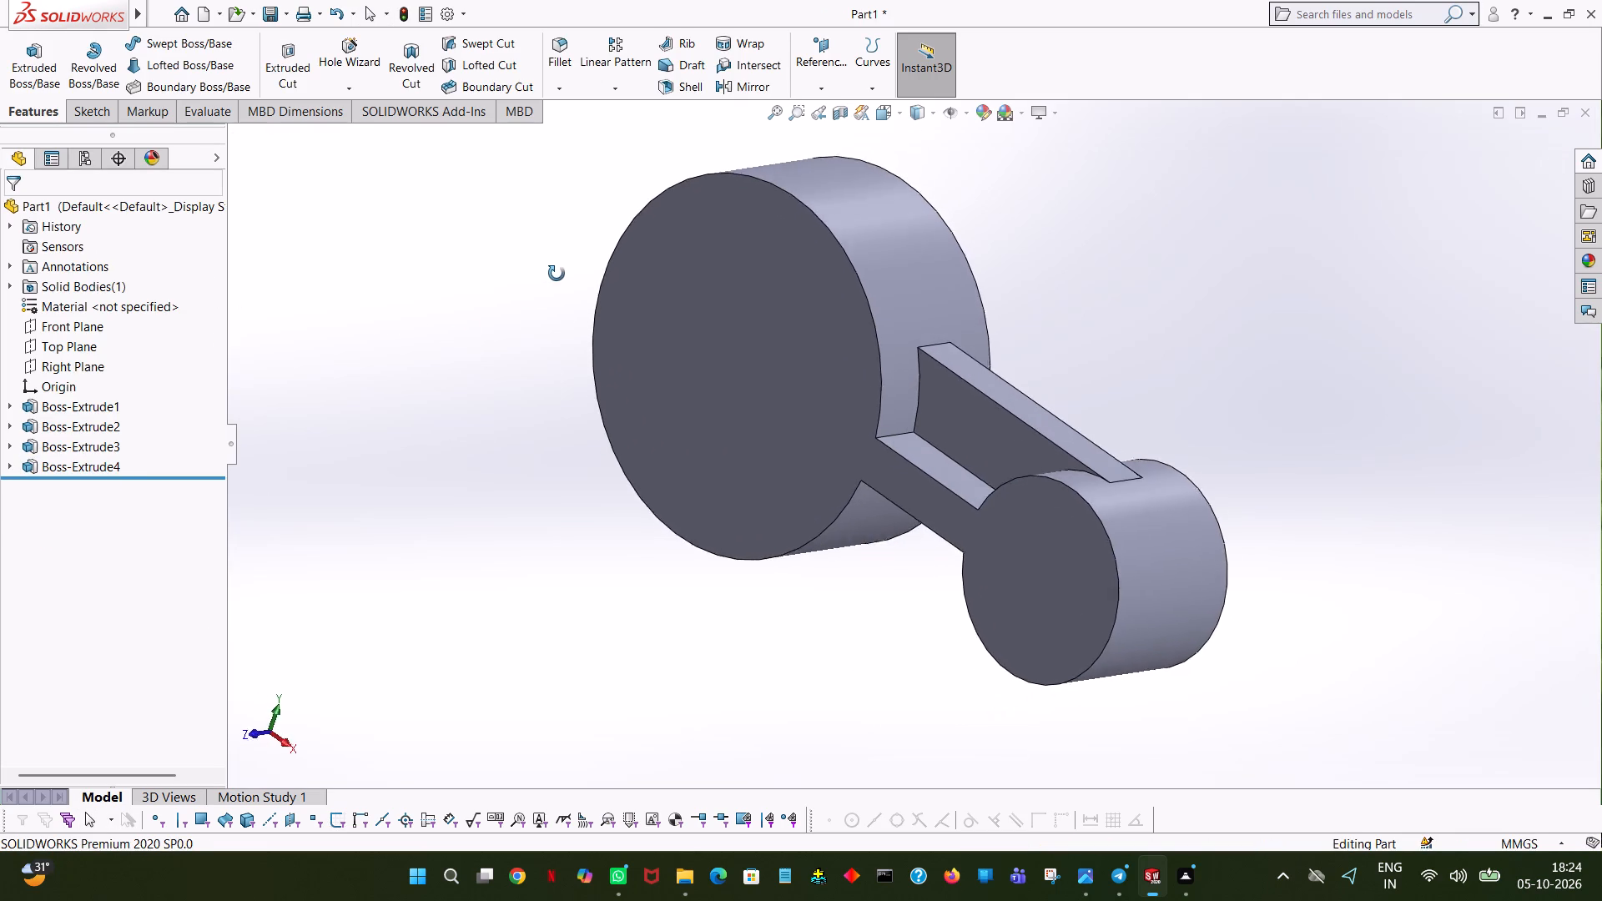
middle_click_drag(557, 274, 618, 204)
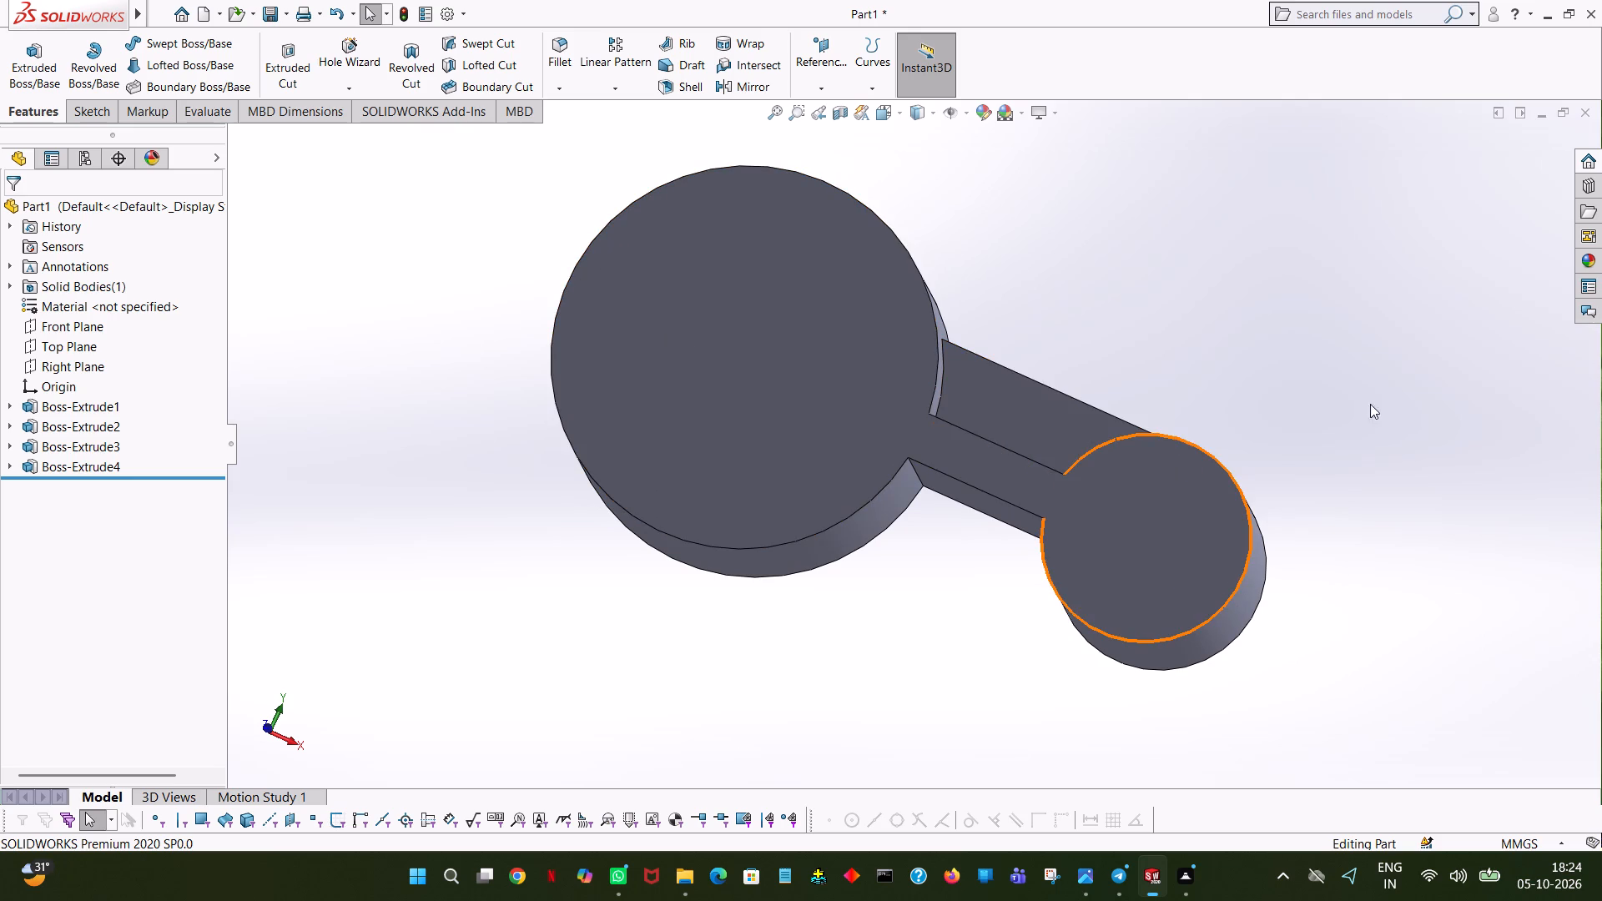
middle_click_drag(1351, 393, 1394, 208)
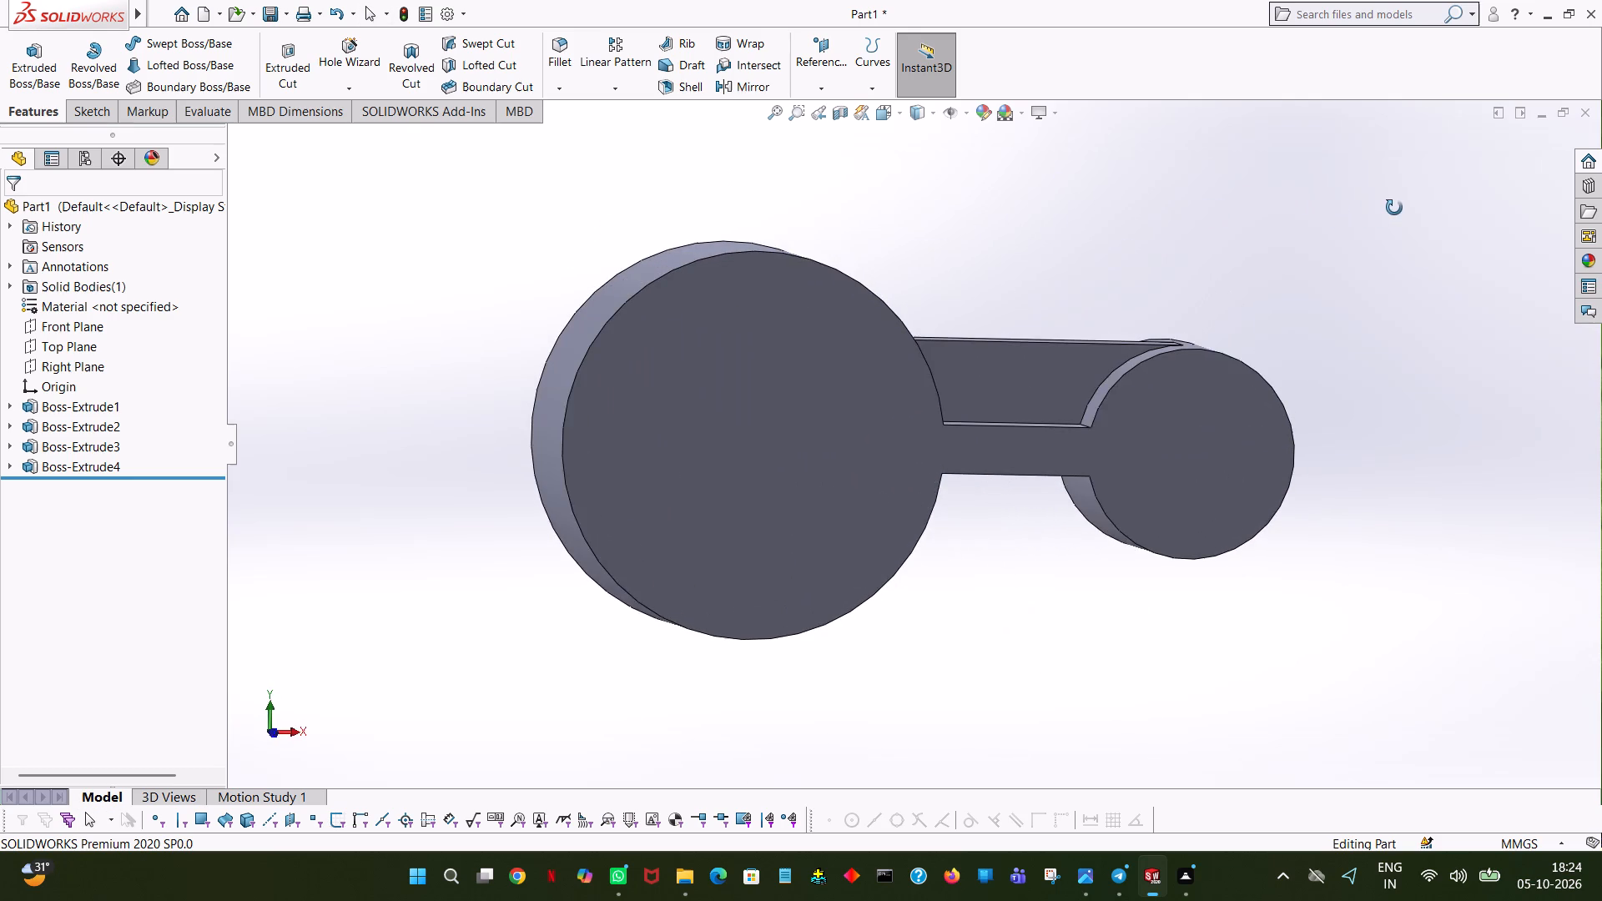
middle_click_drag(1394, 208, 1385, 209)
left_click(96, 320)
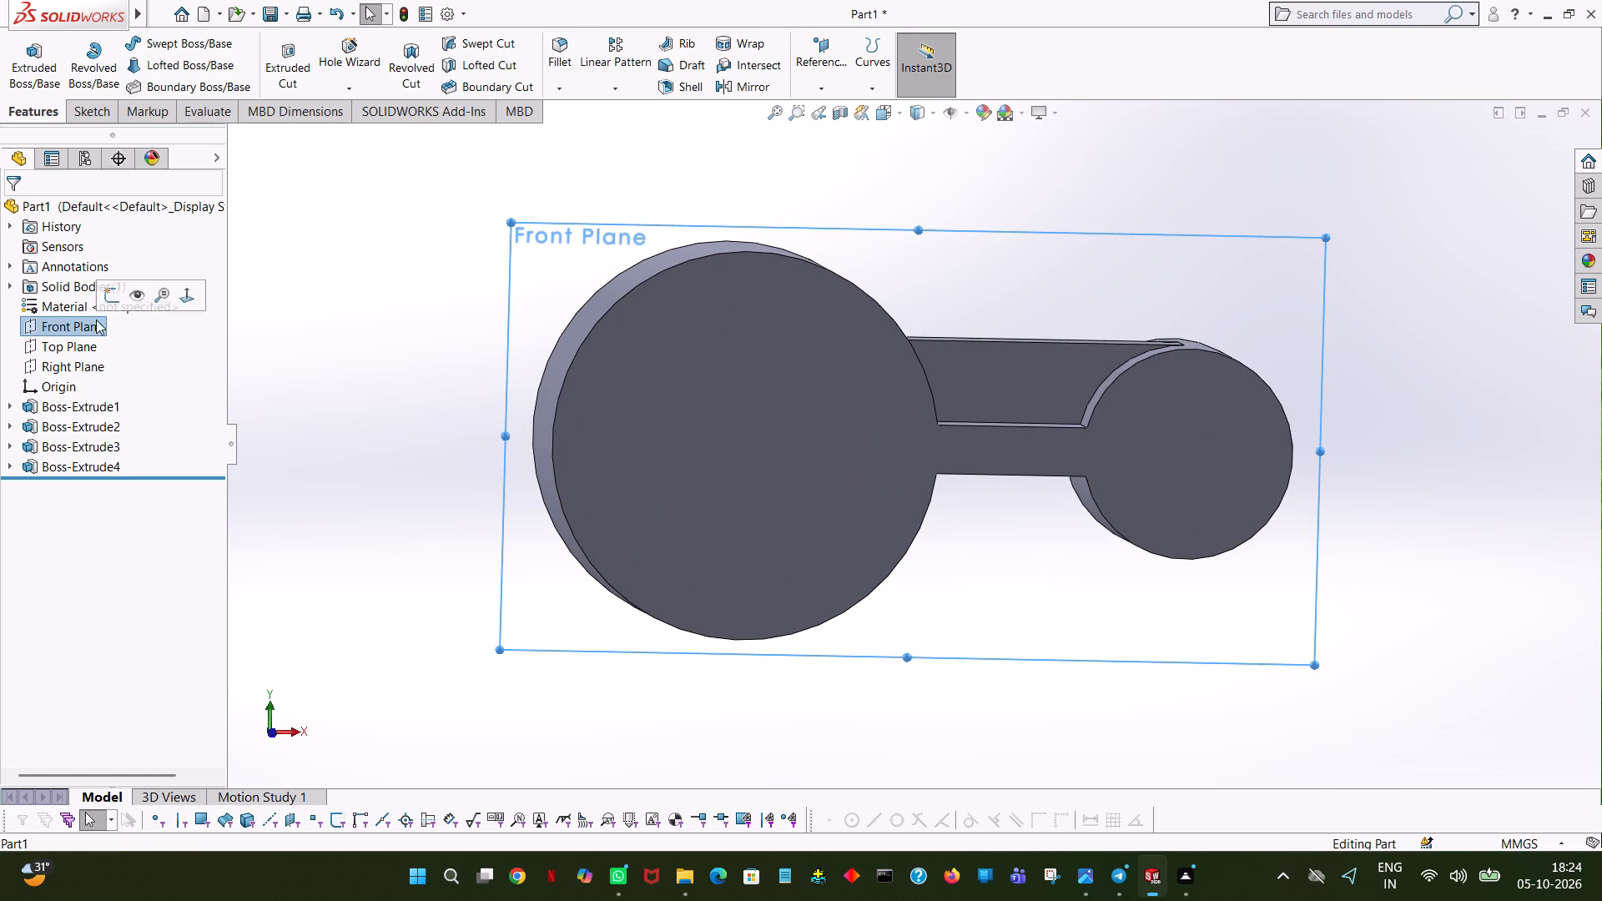
middle_click_drag(1423, 394, 1232, 381)
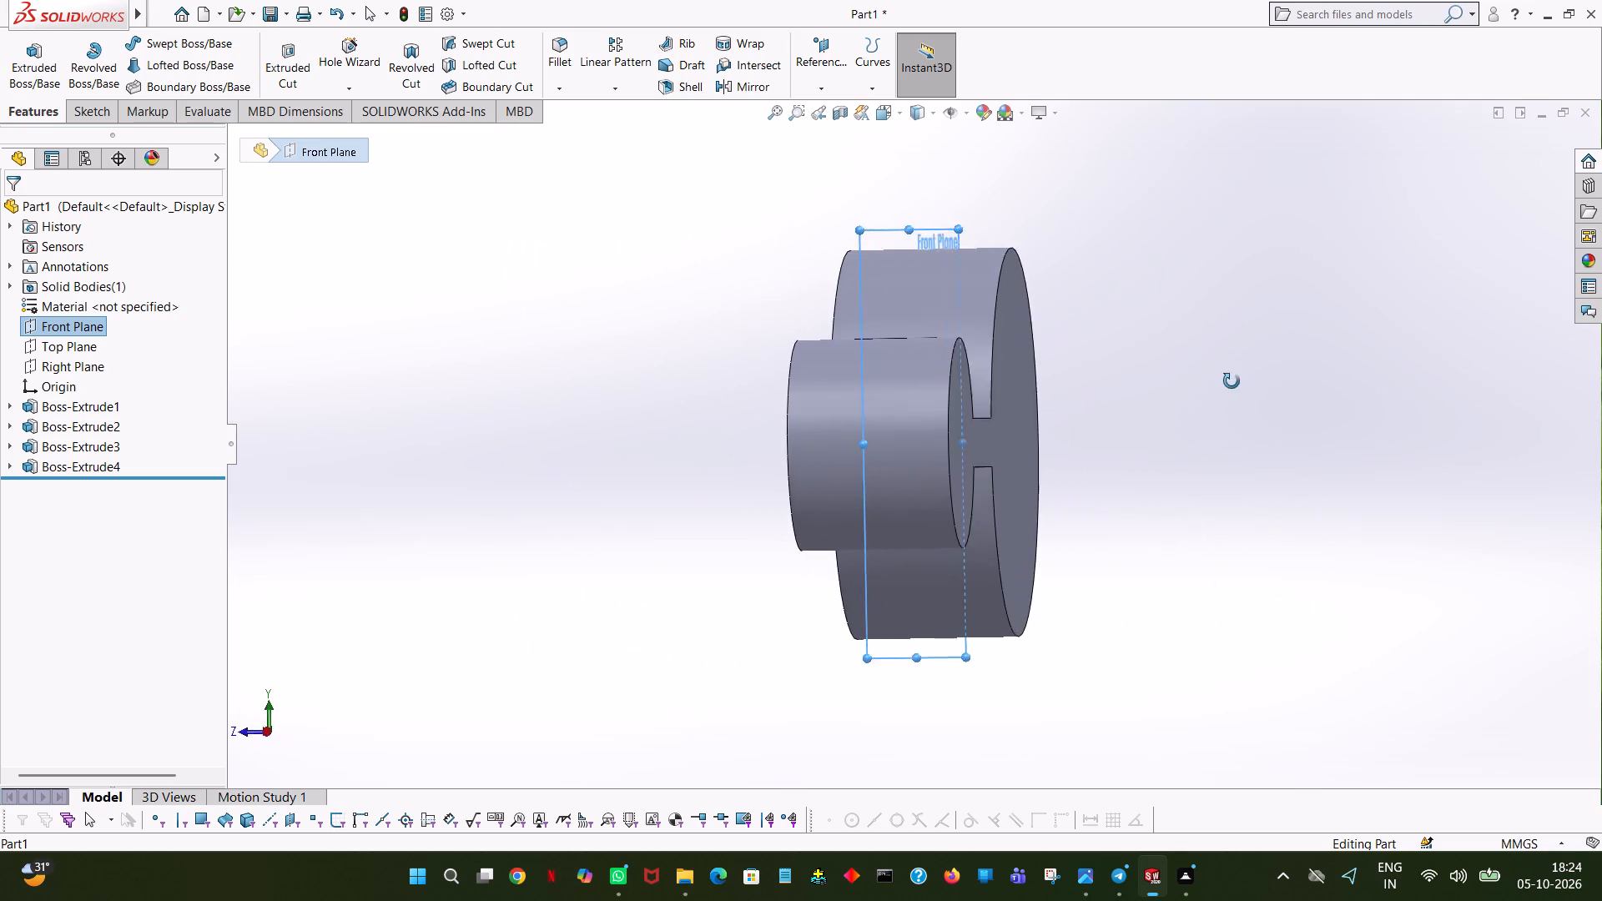
middle_click_drag(1232, 381, 1369, 319)
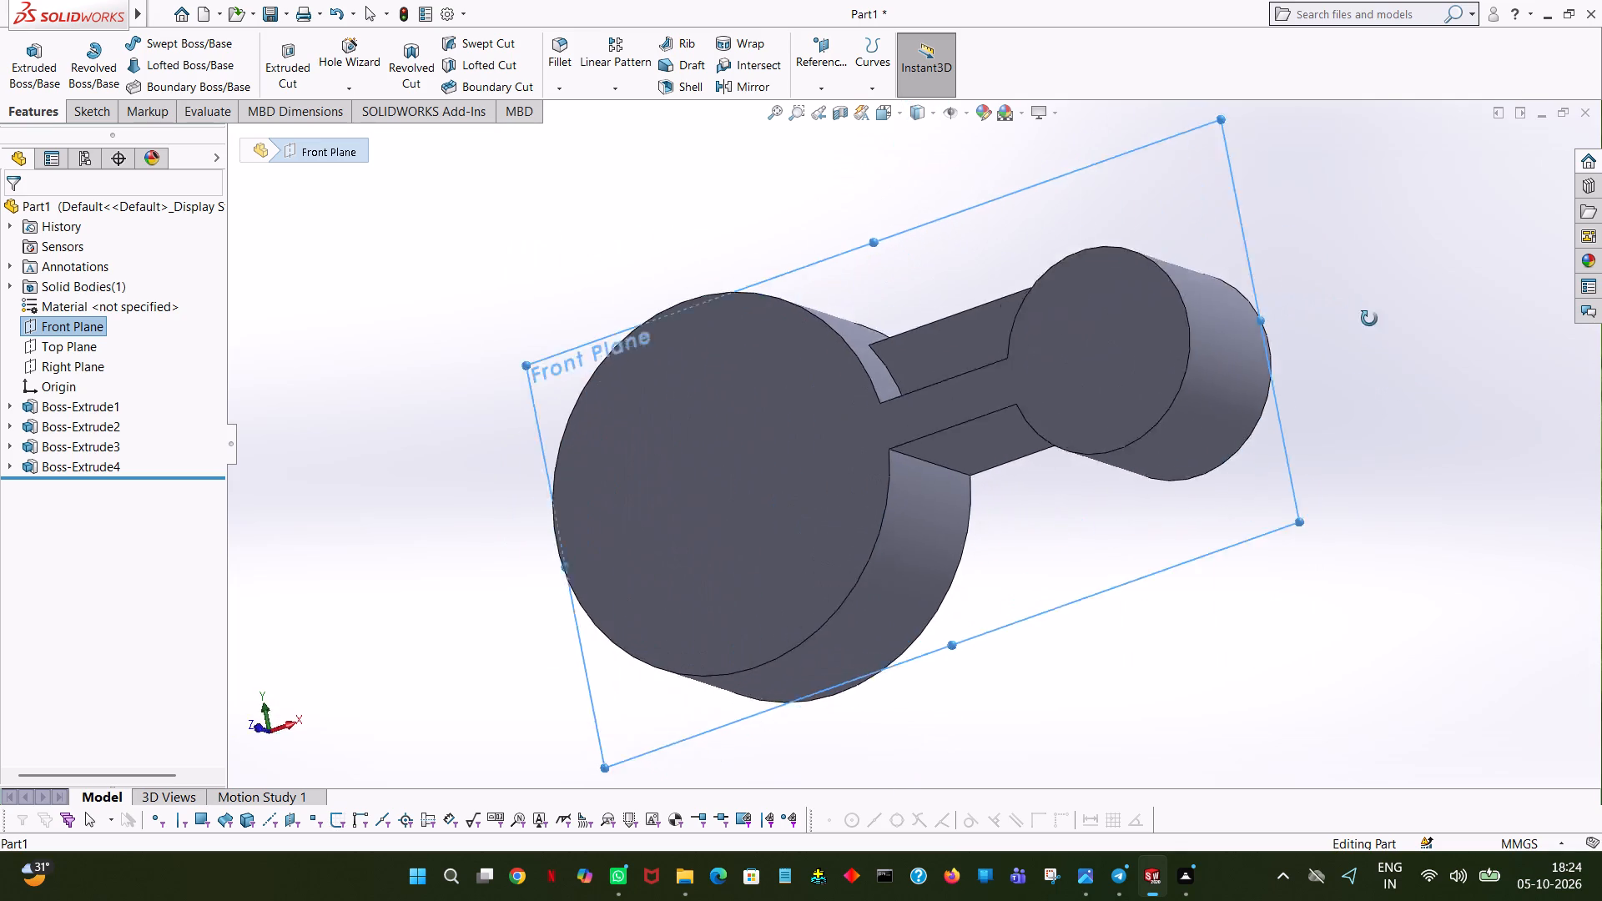
middle_click_drag(1369, 319, 1427, 403)
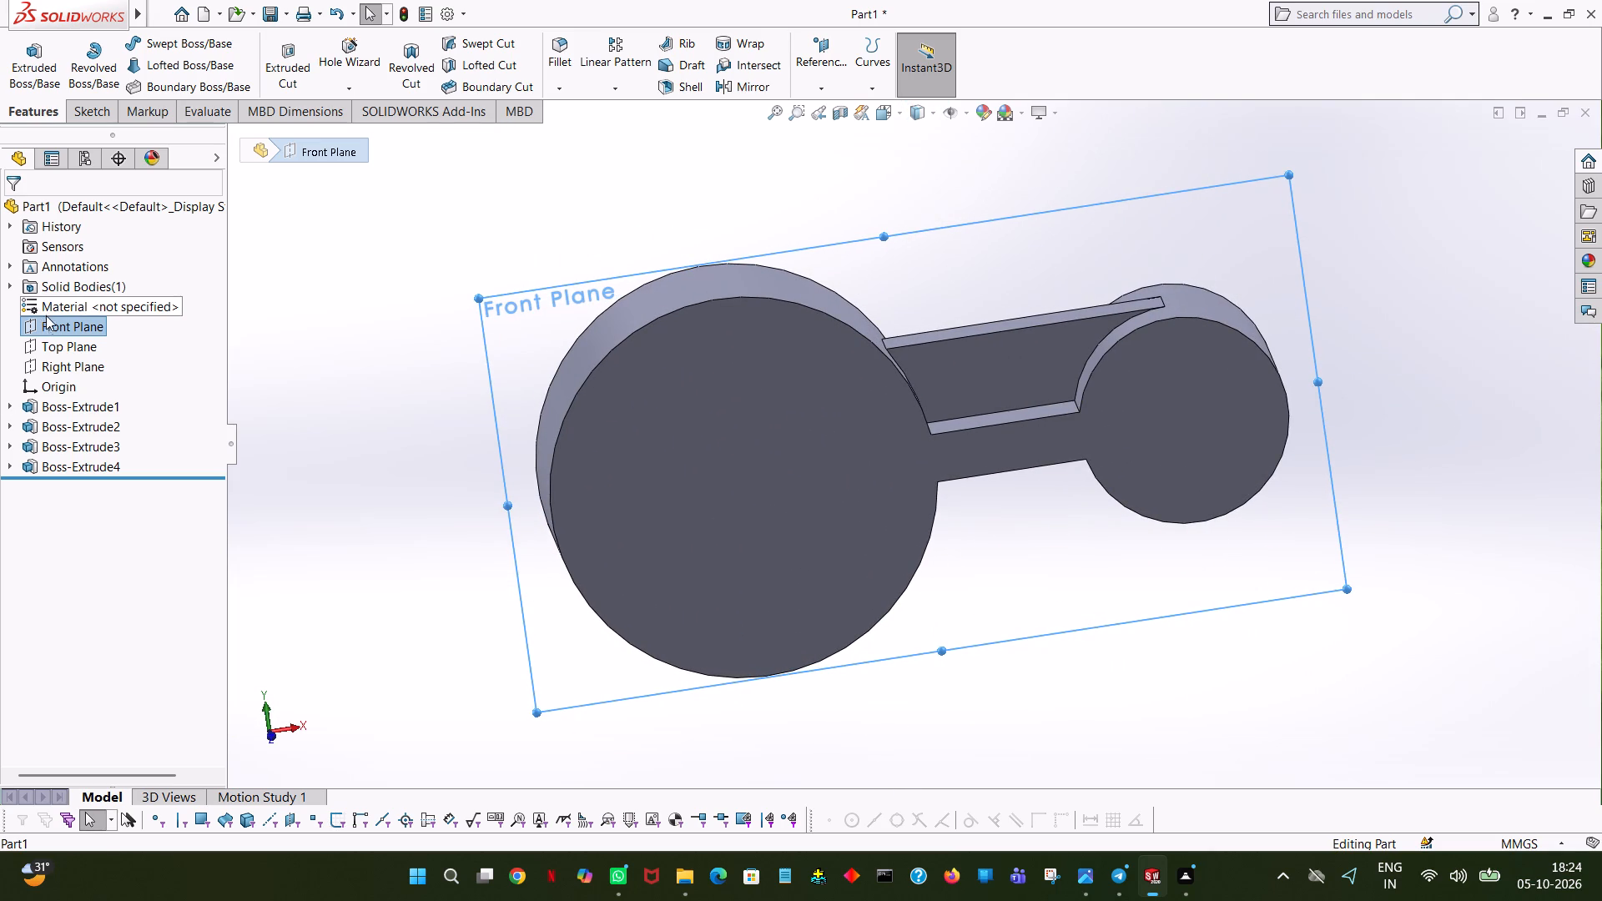
right_click(45, 323)
left_click(57, 301)
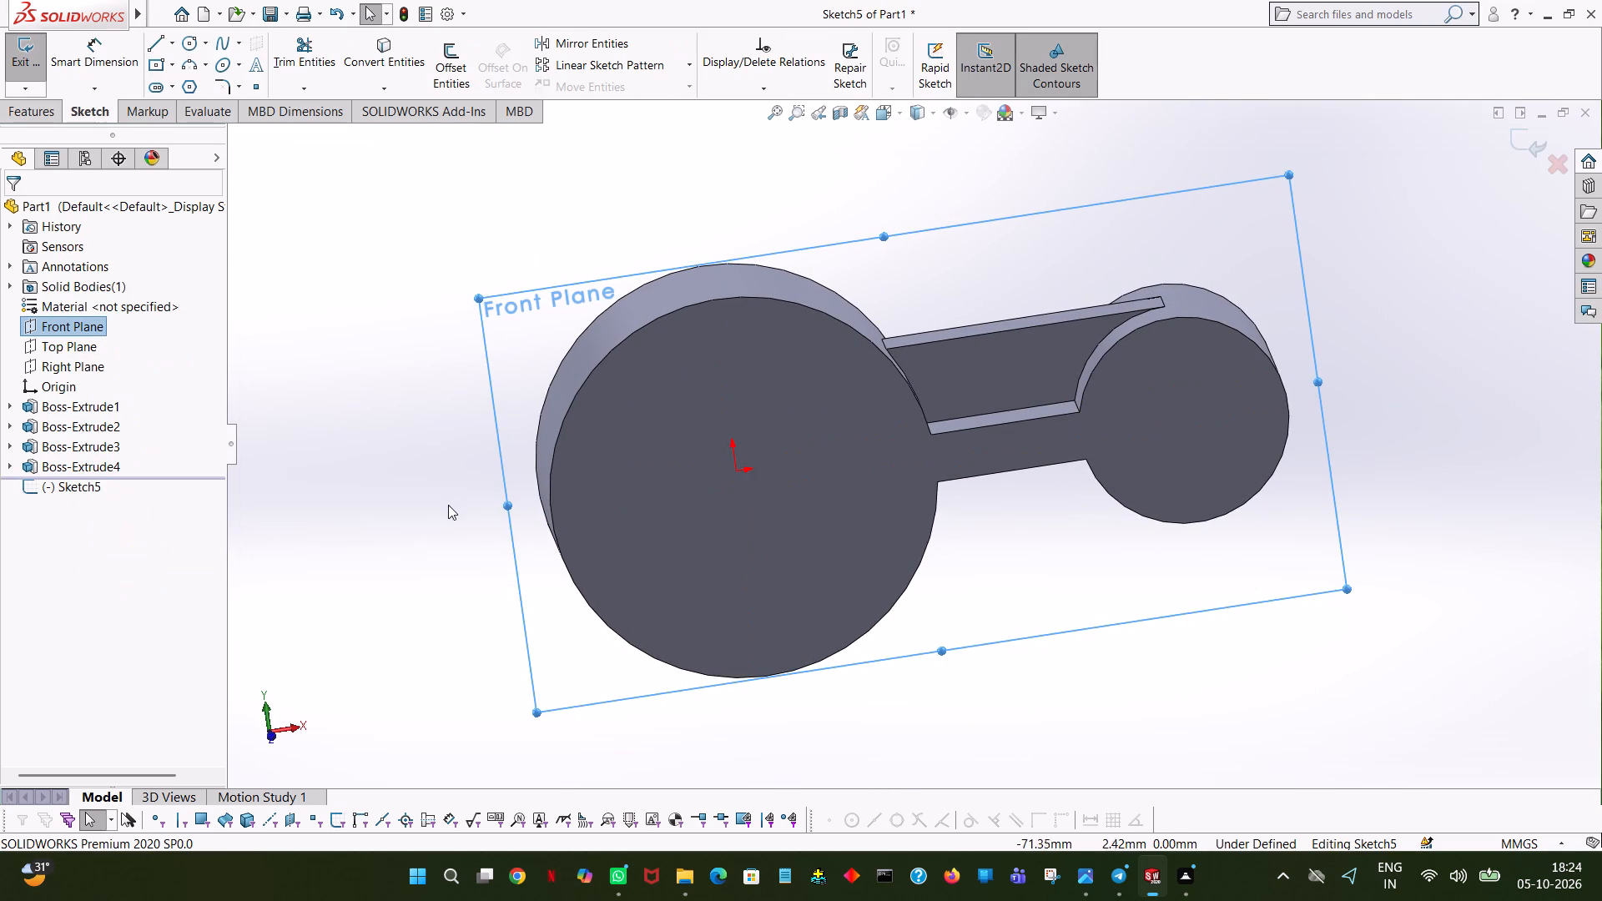
key("space")
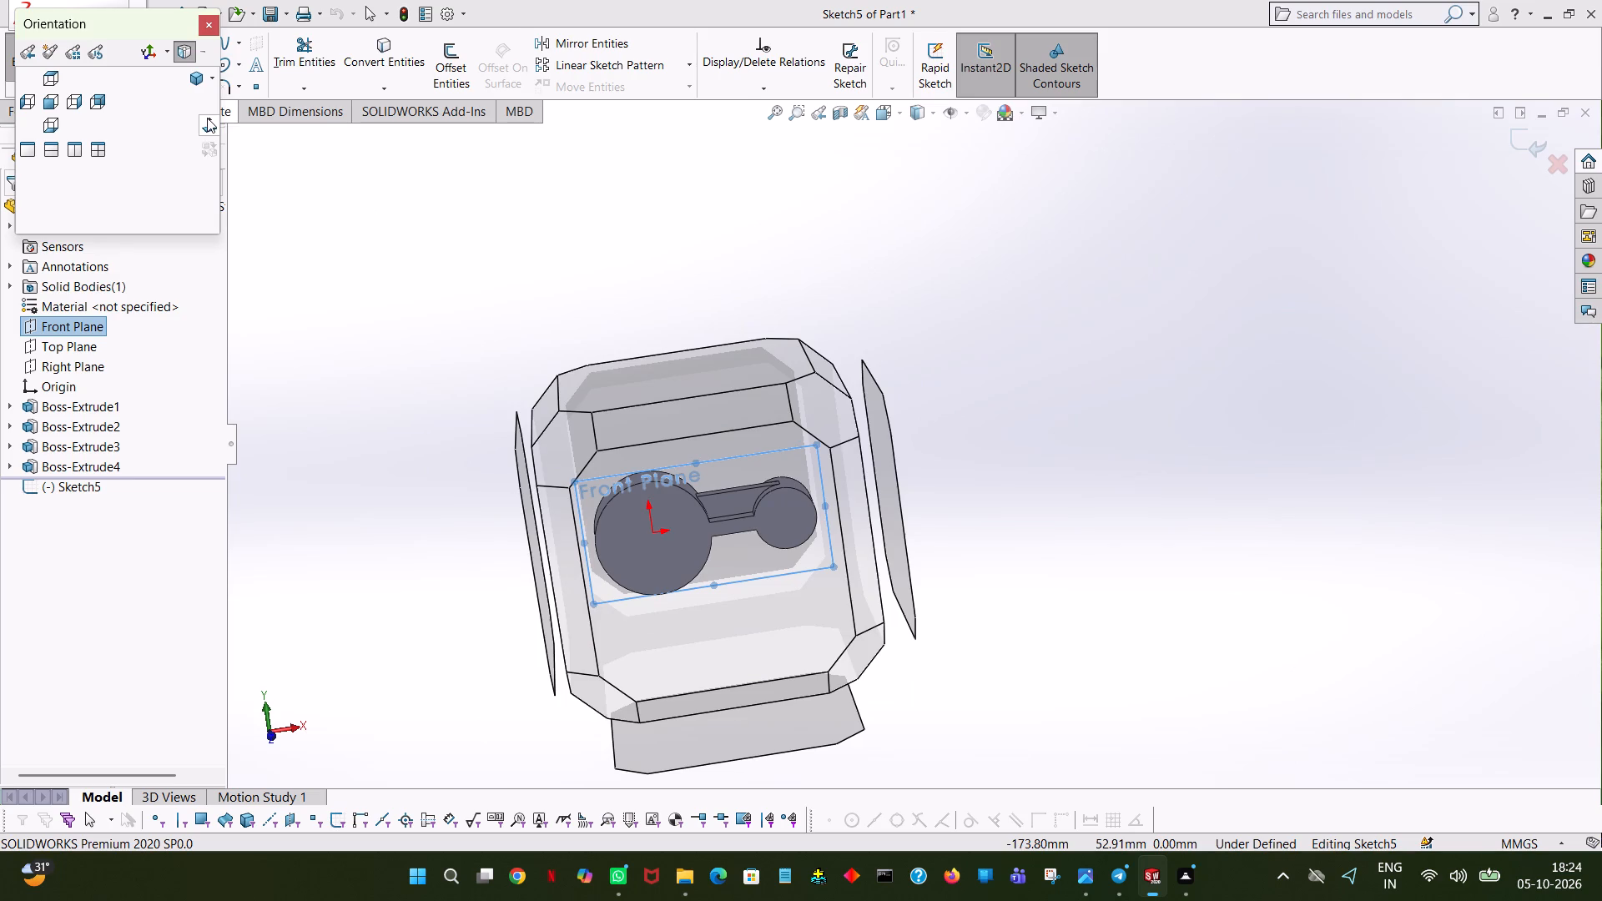
left_click(207, 118)
left_click(98, 112)
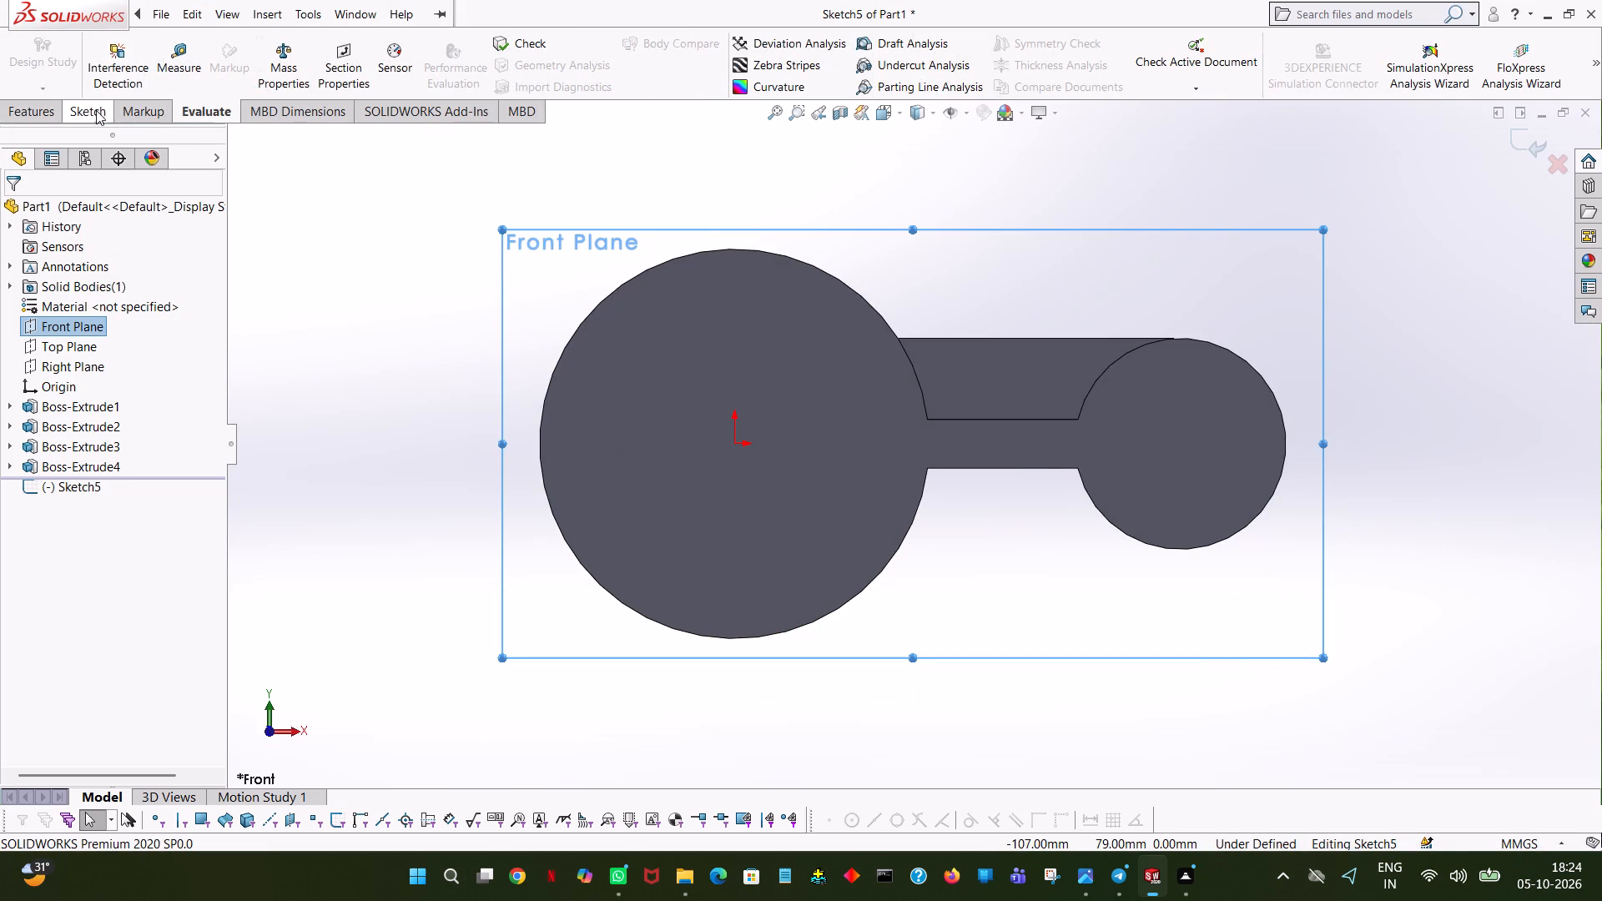
Sketch a closed four-line rectangle about 72 mm long and 12 mm high, from the hub's bottom quadrant to the clamp body.
left_click(154, 41)
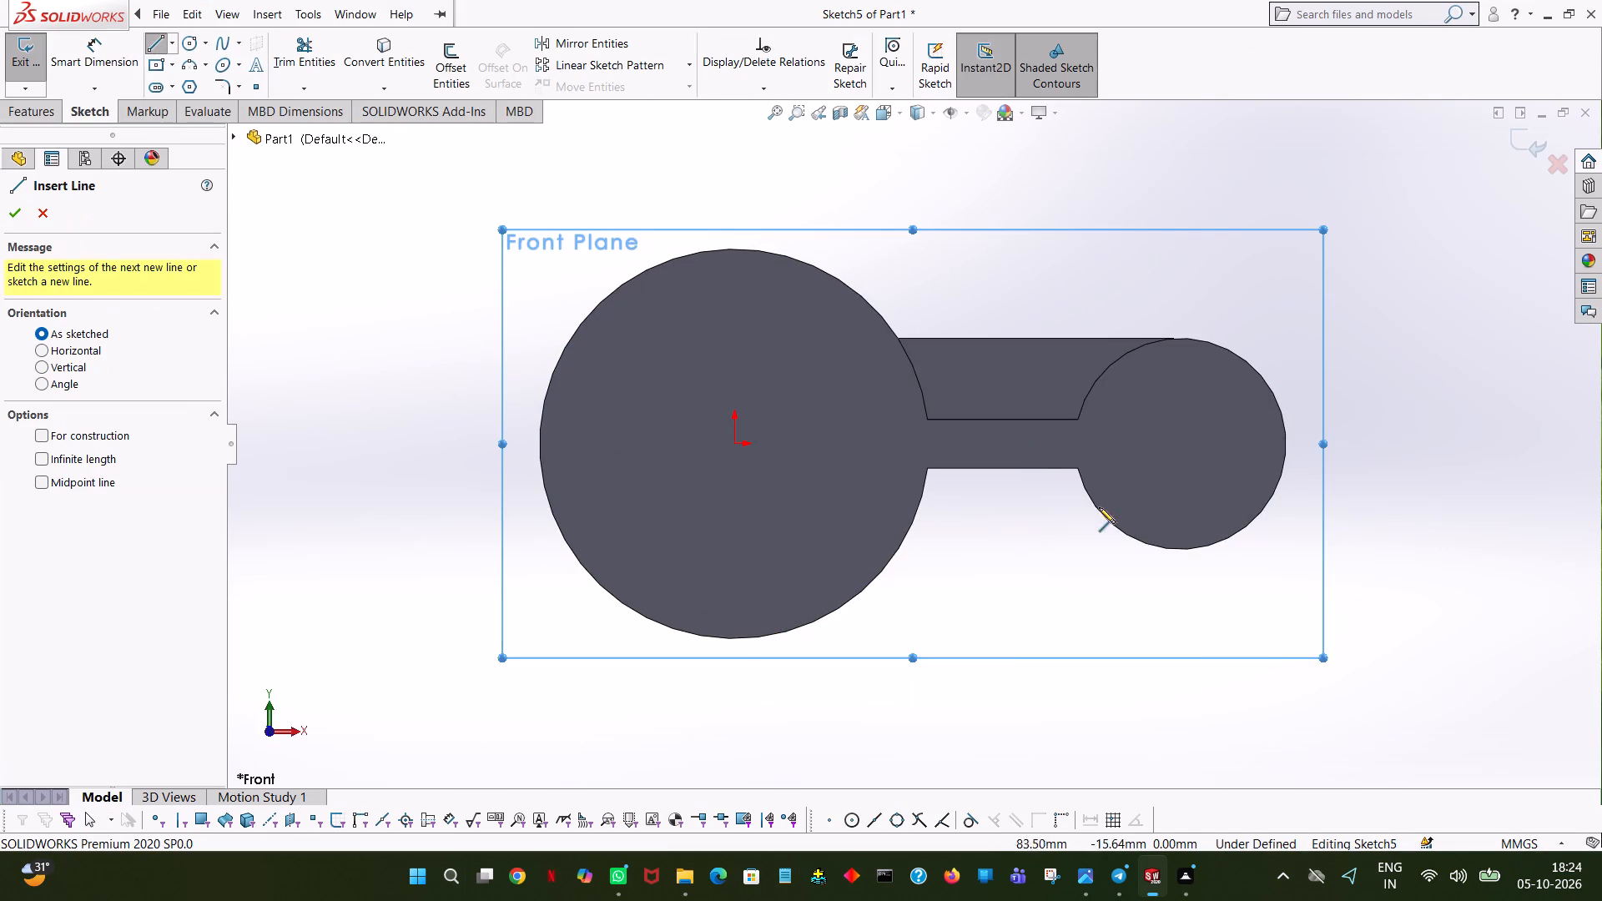
left_click(1177, 549)
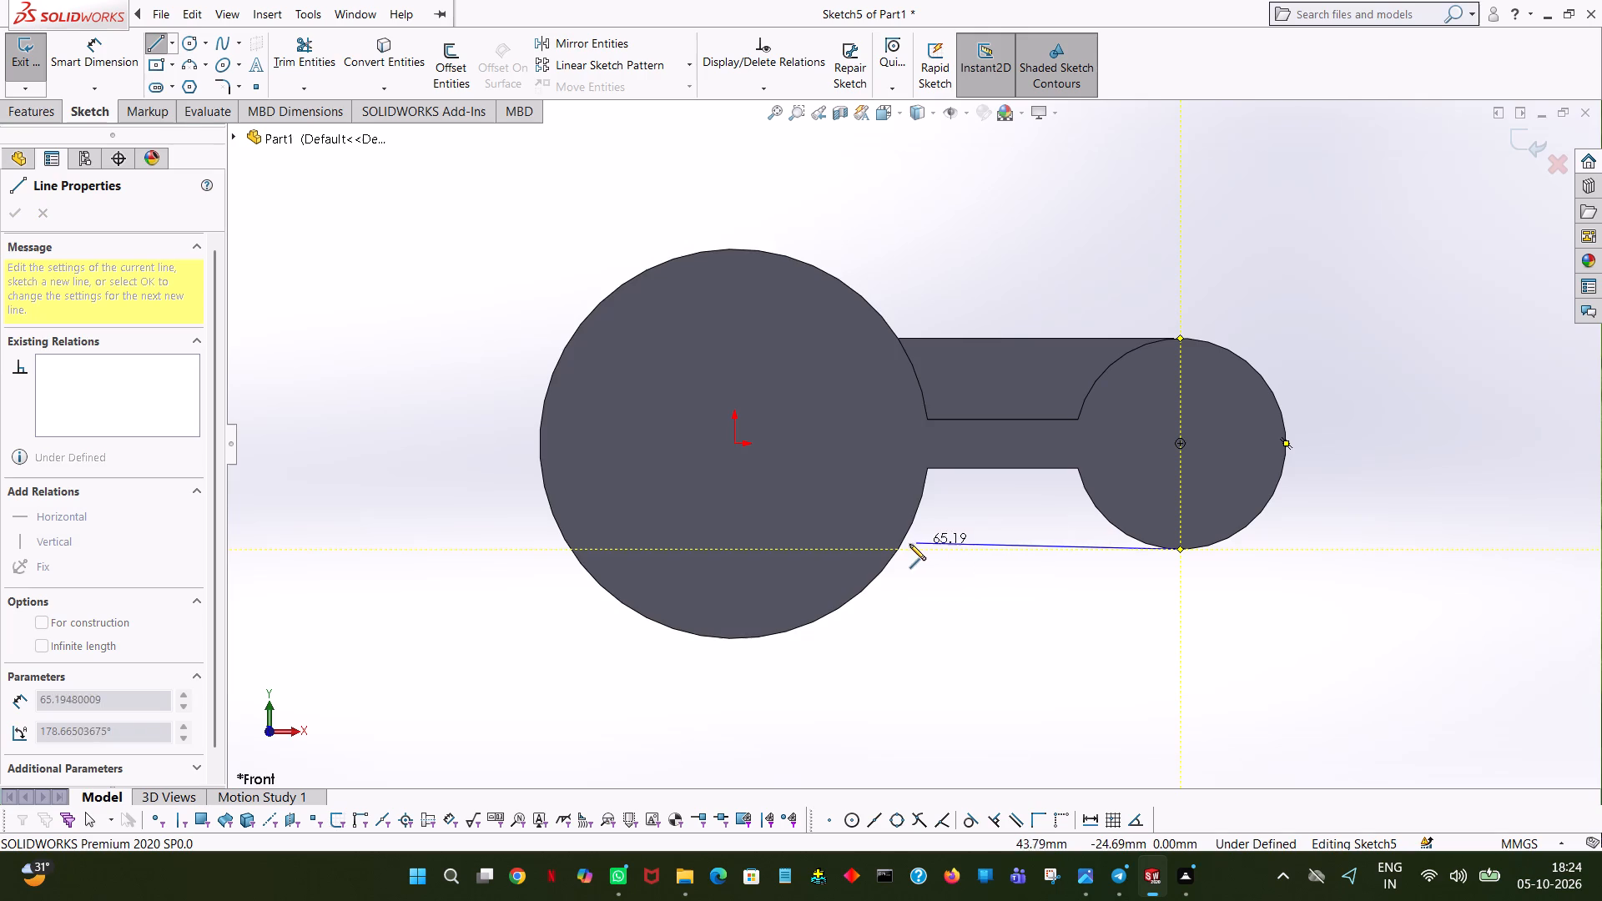
left_click(889, 549)
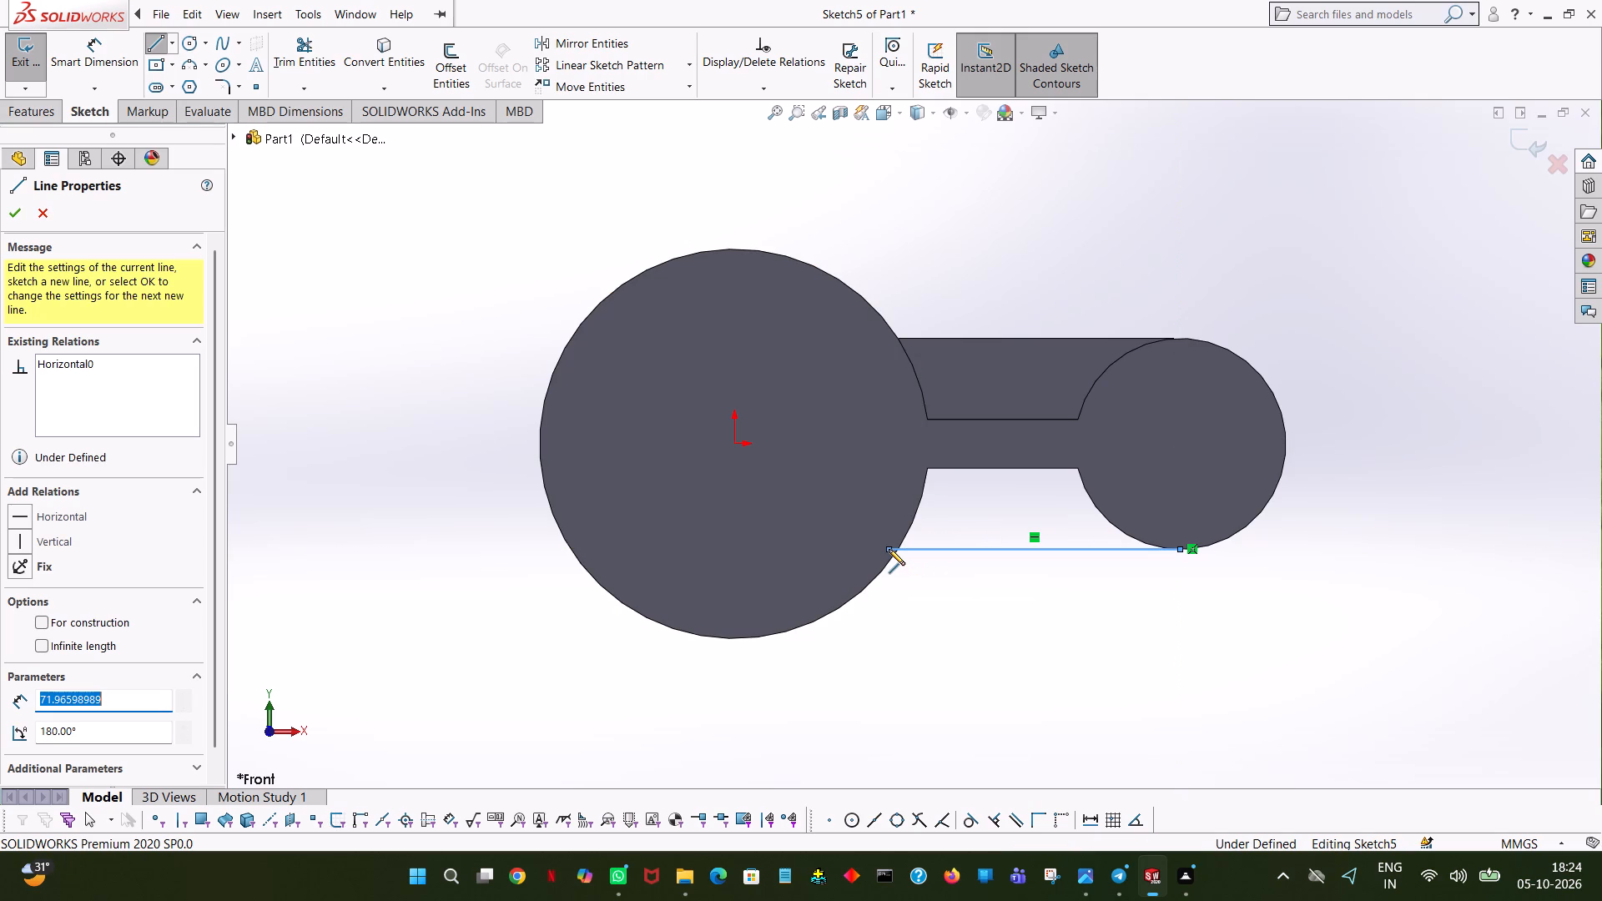
left_click(892, 485)
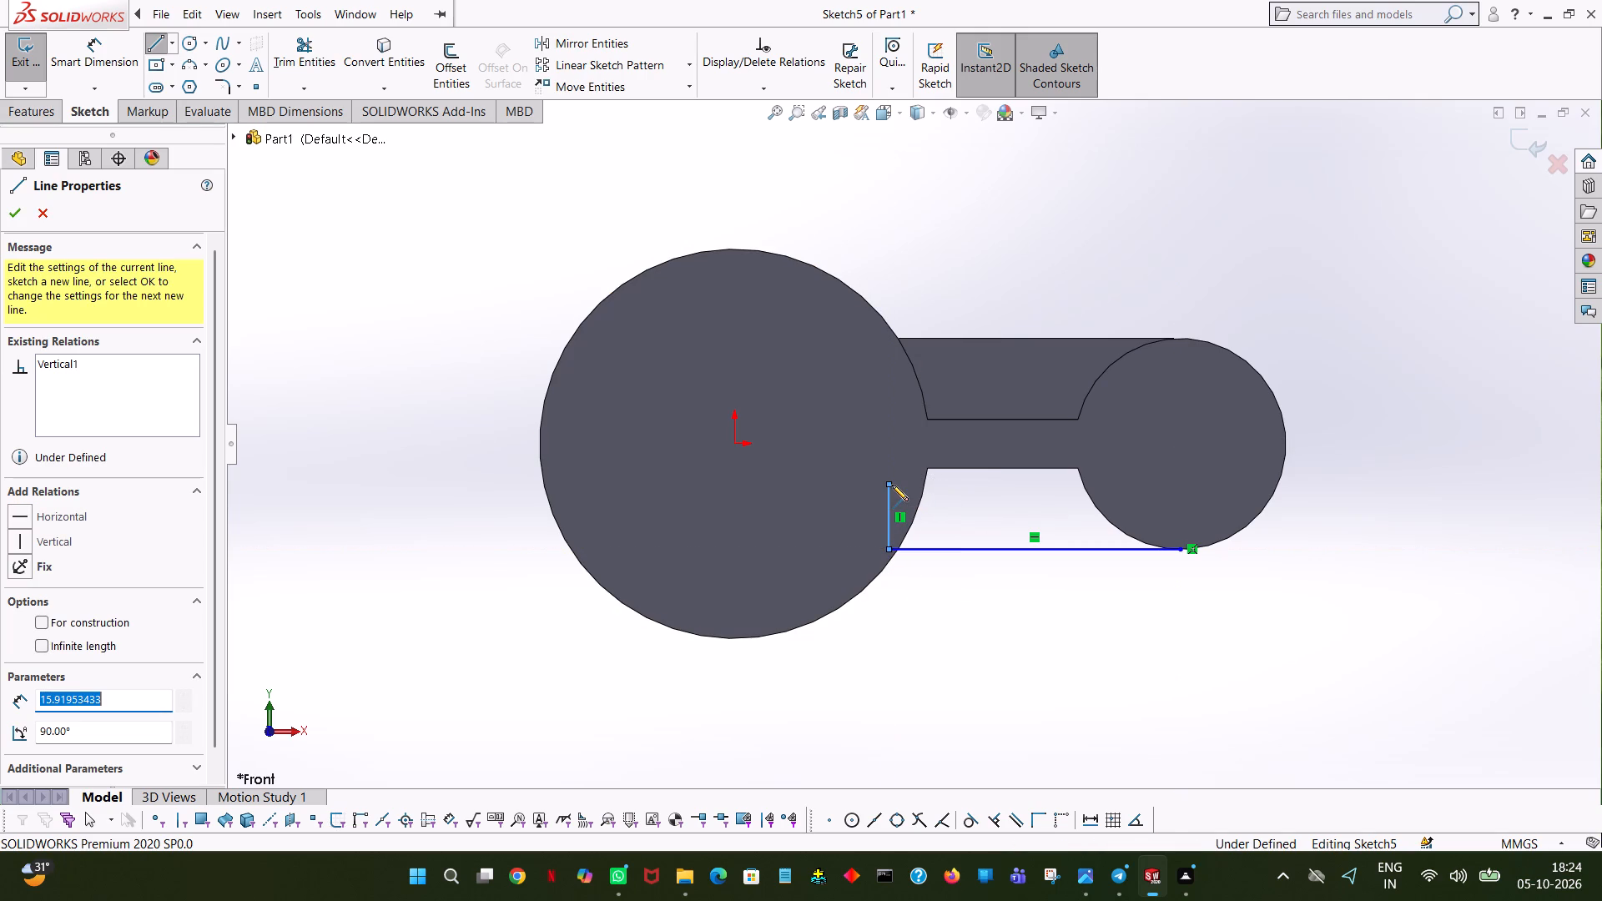
type("12")
key("Return")
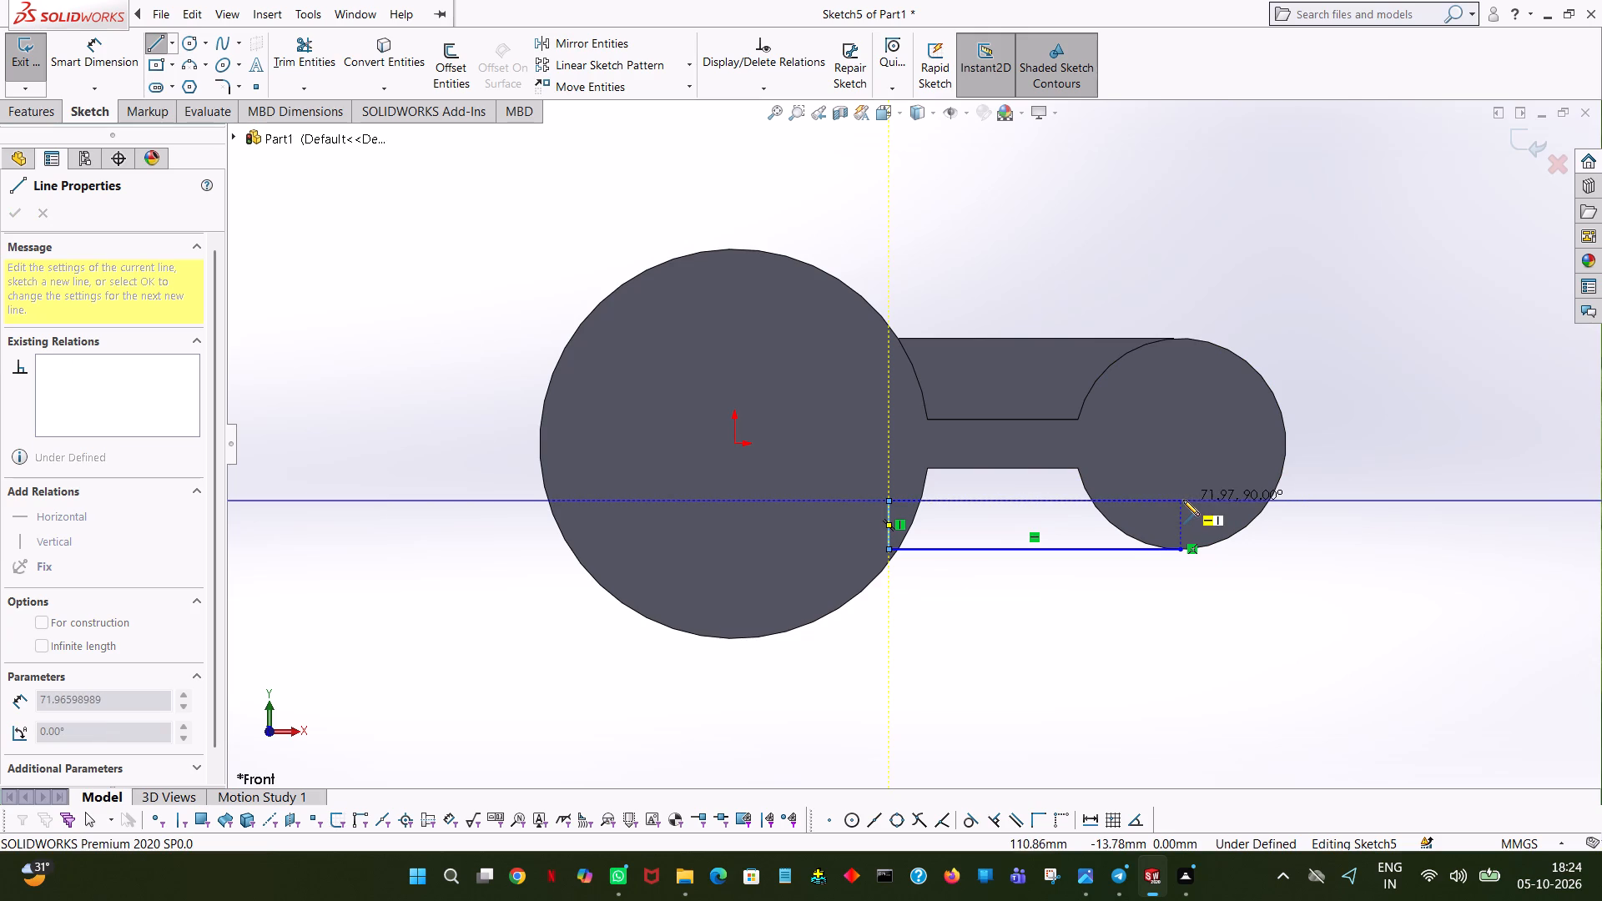
left_click(1183, 500)
left_click(1179, 549)
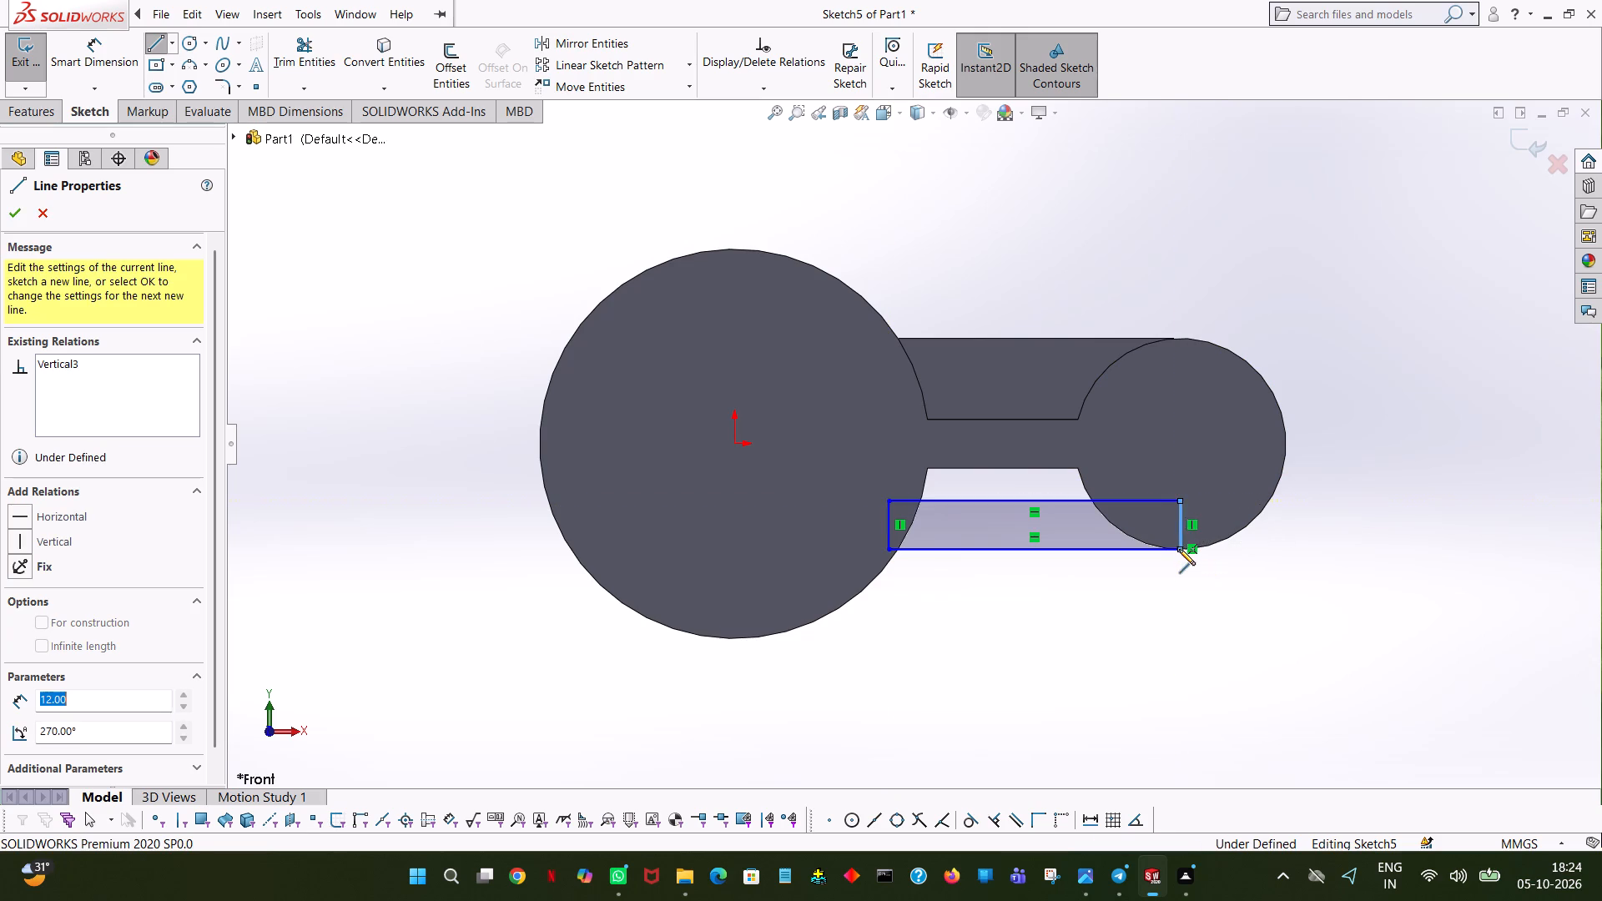
right_click(1179, 549)
left_click(1192, 554)
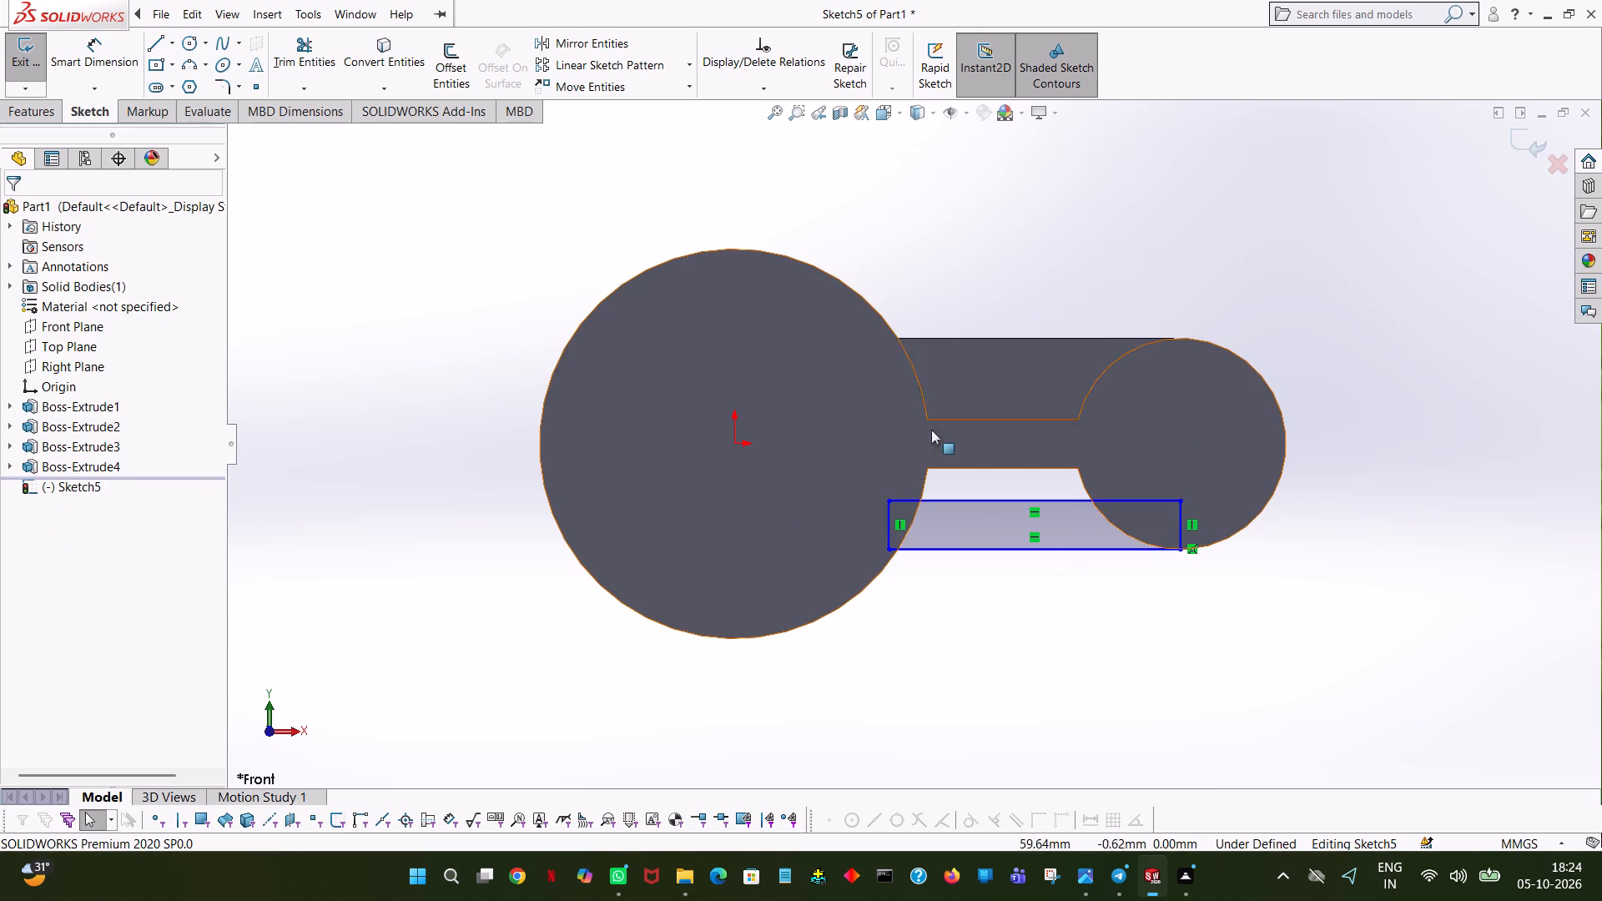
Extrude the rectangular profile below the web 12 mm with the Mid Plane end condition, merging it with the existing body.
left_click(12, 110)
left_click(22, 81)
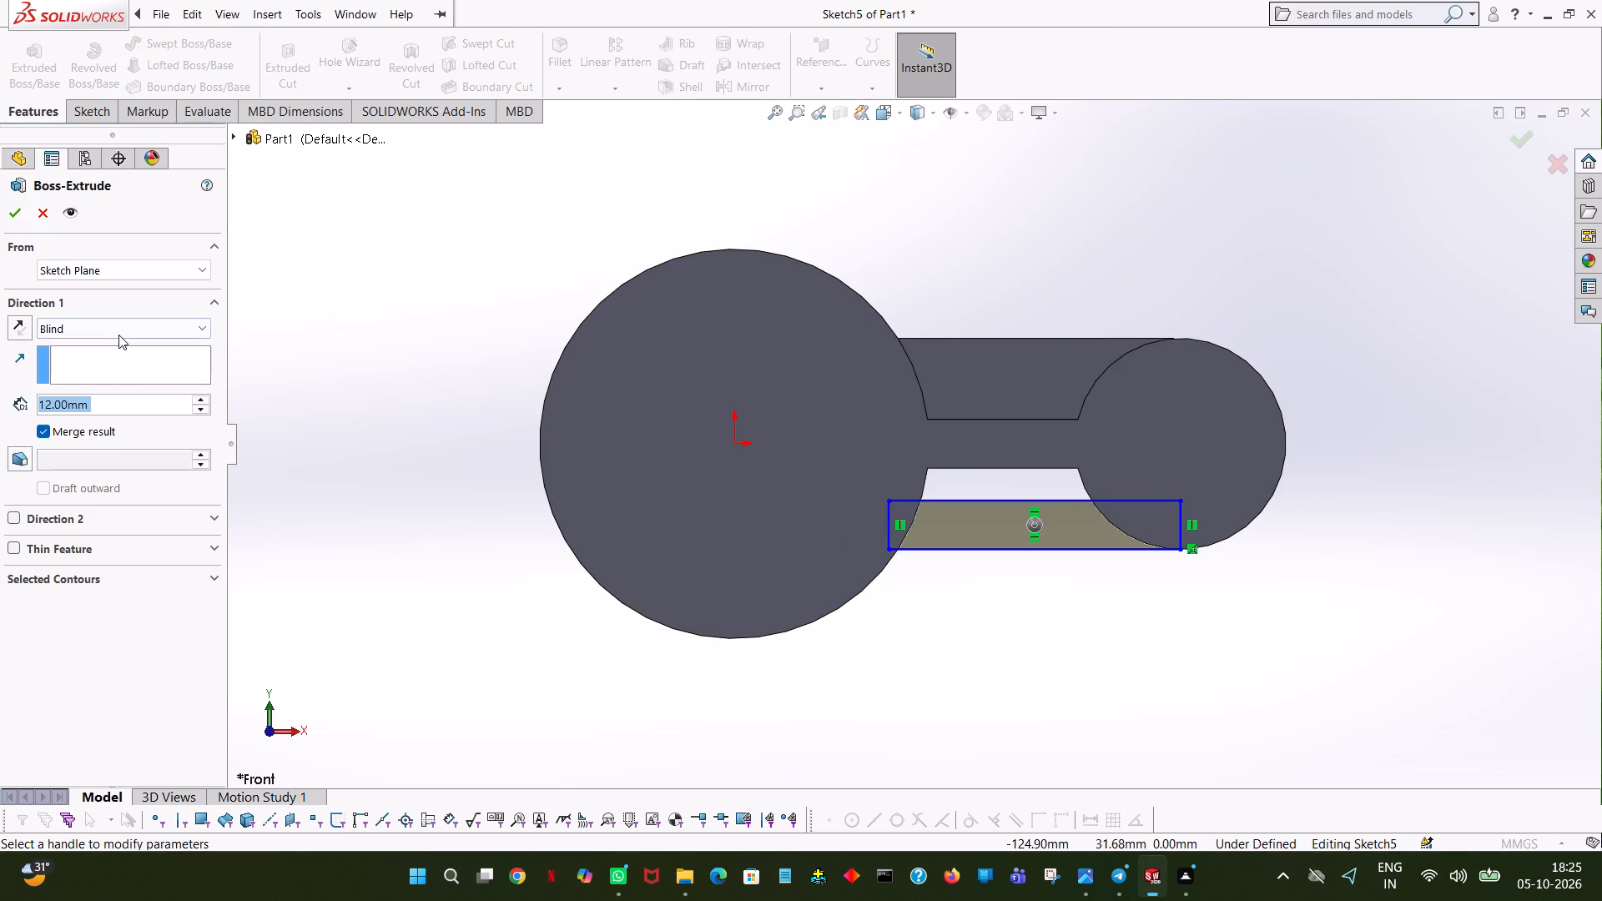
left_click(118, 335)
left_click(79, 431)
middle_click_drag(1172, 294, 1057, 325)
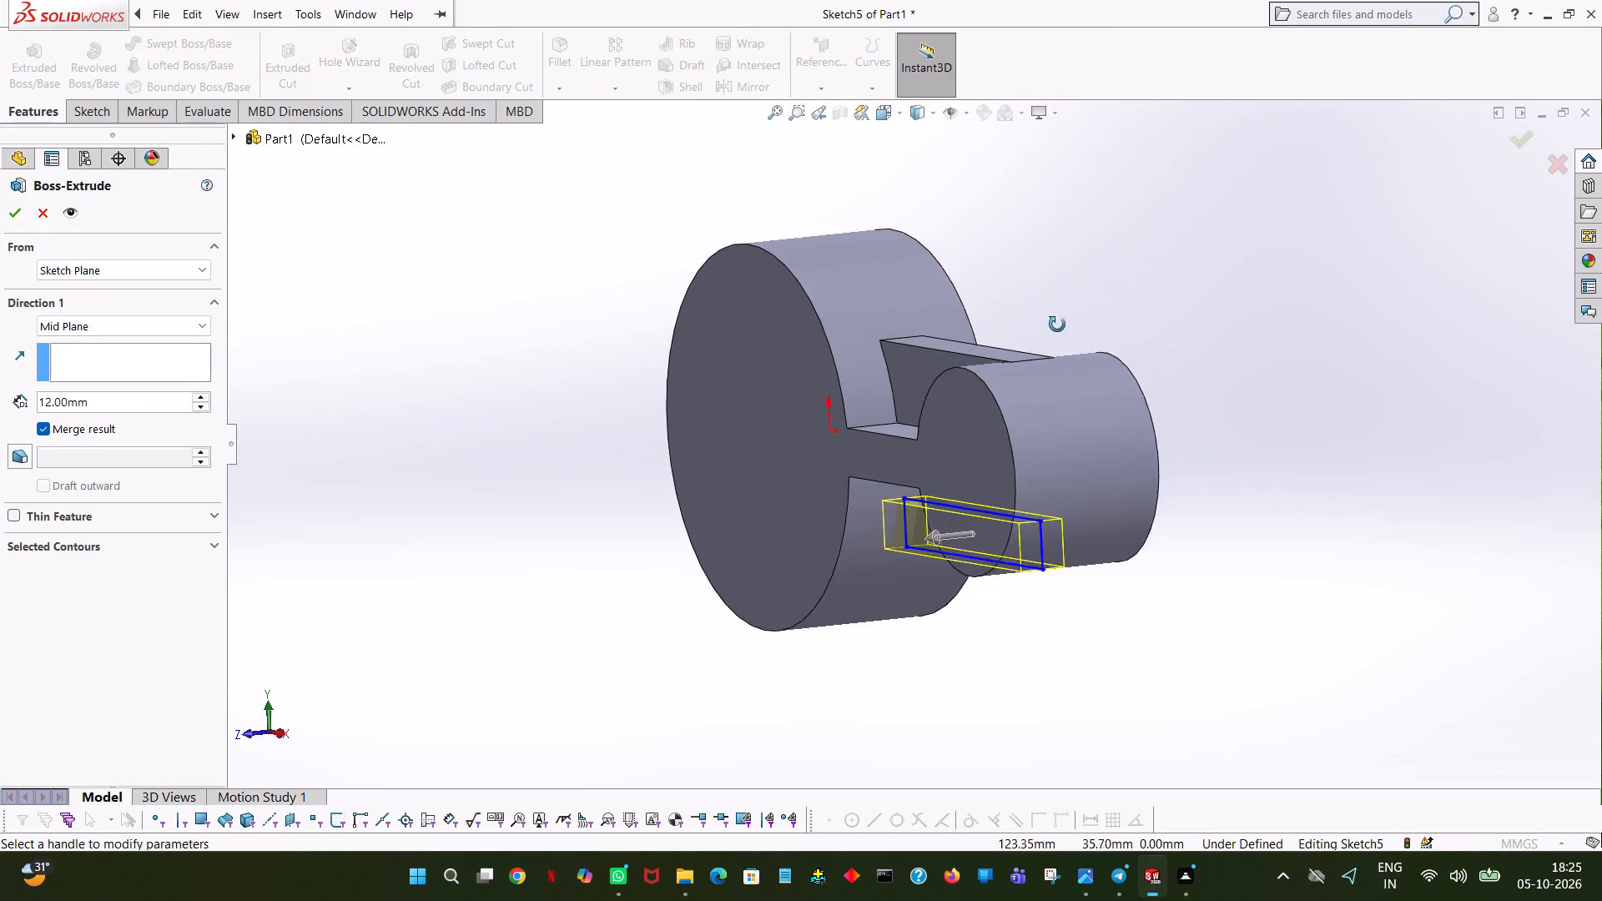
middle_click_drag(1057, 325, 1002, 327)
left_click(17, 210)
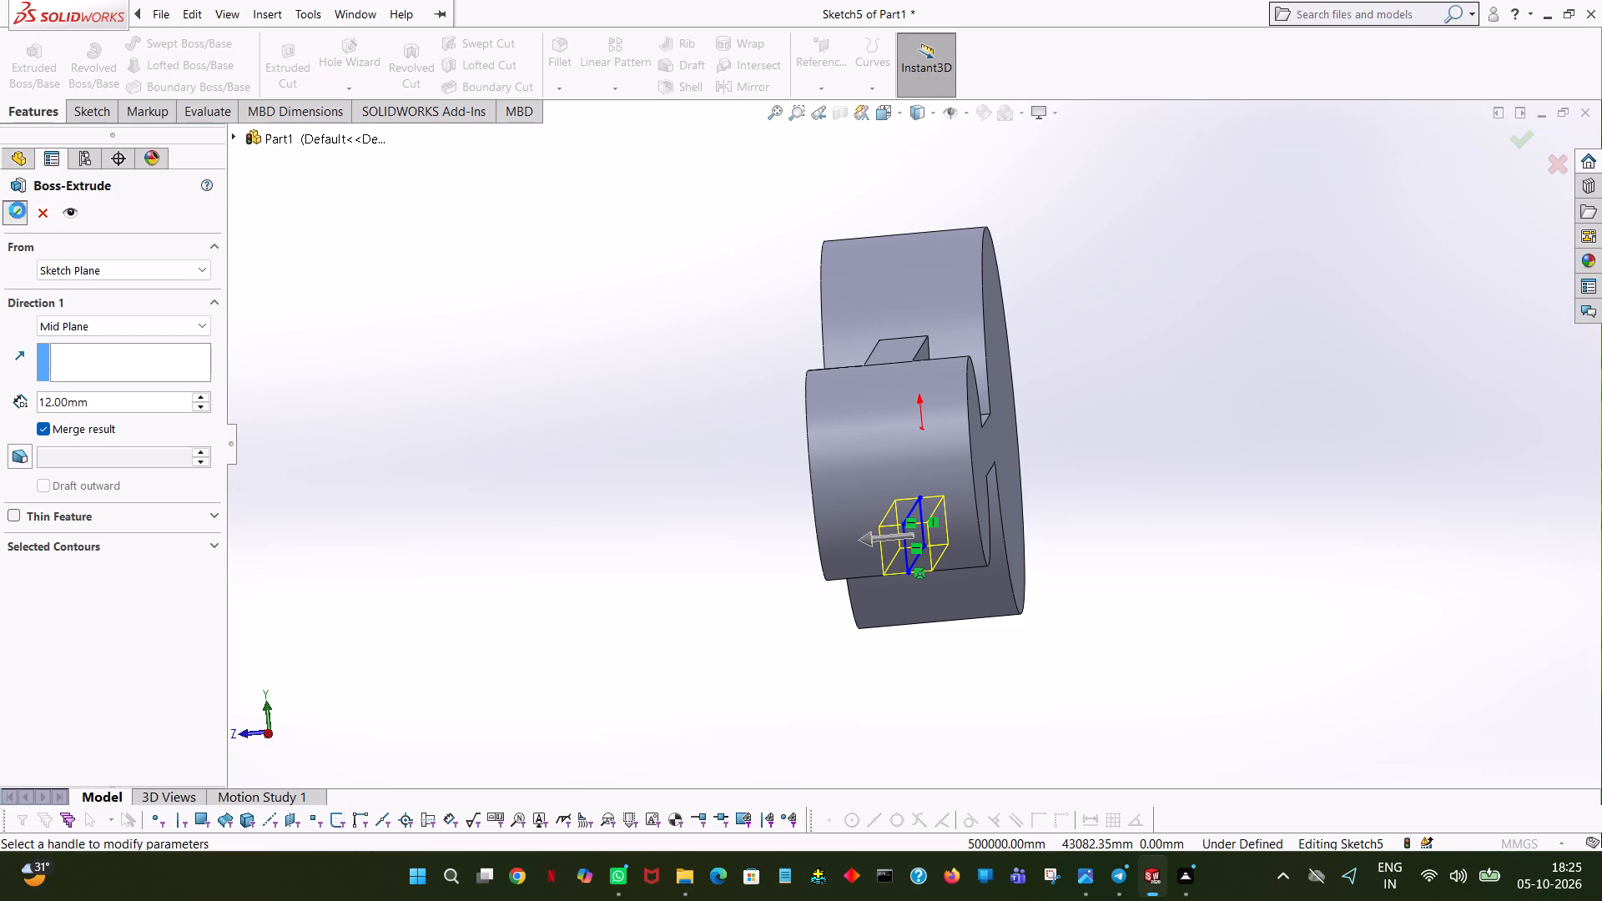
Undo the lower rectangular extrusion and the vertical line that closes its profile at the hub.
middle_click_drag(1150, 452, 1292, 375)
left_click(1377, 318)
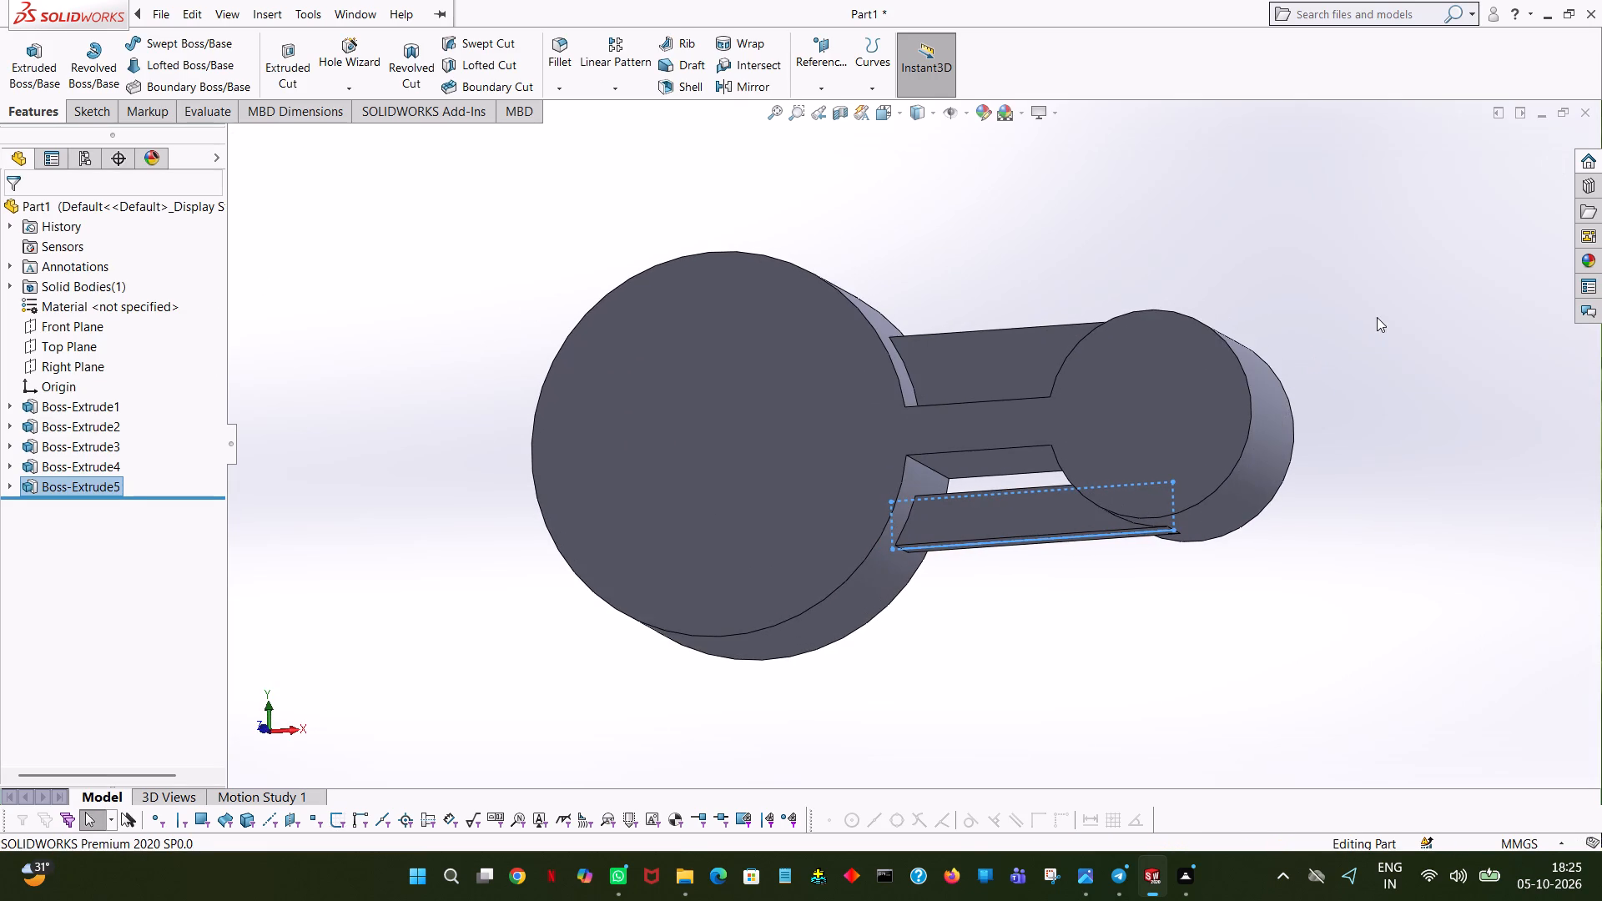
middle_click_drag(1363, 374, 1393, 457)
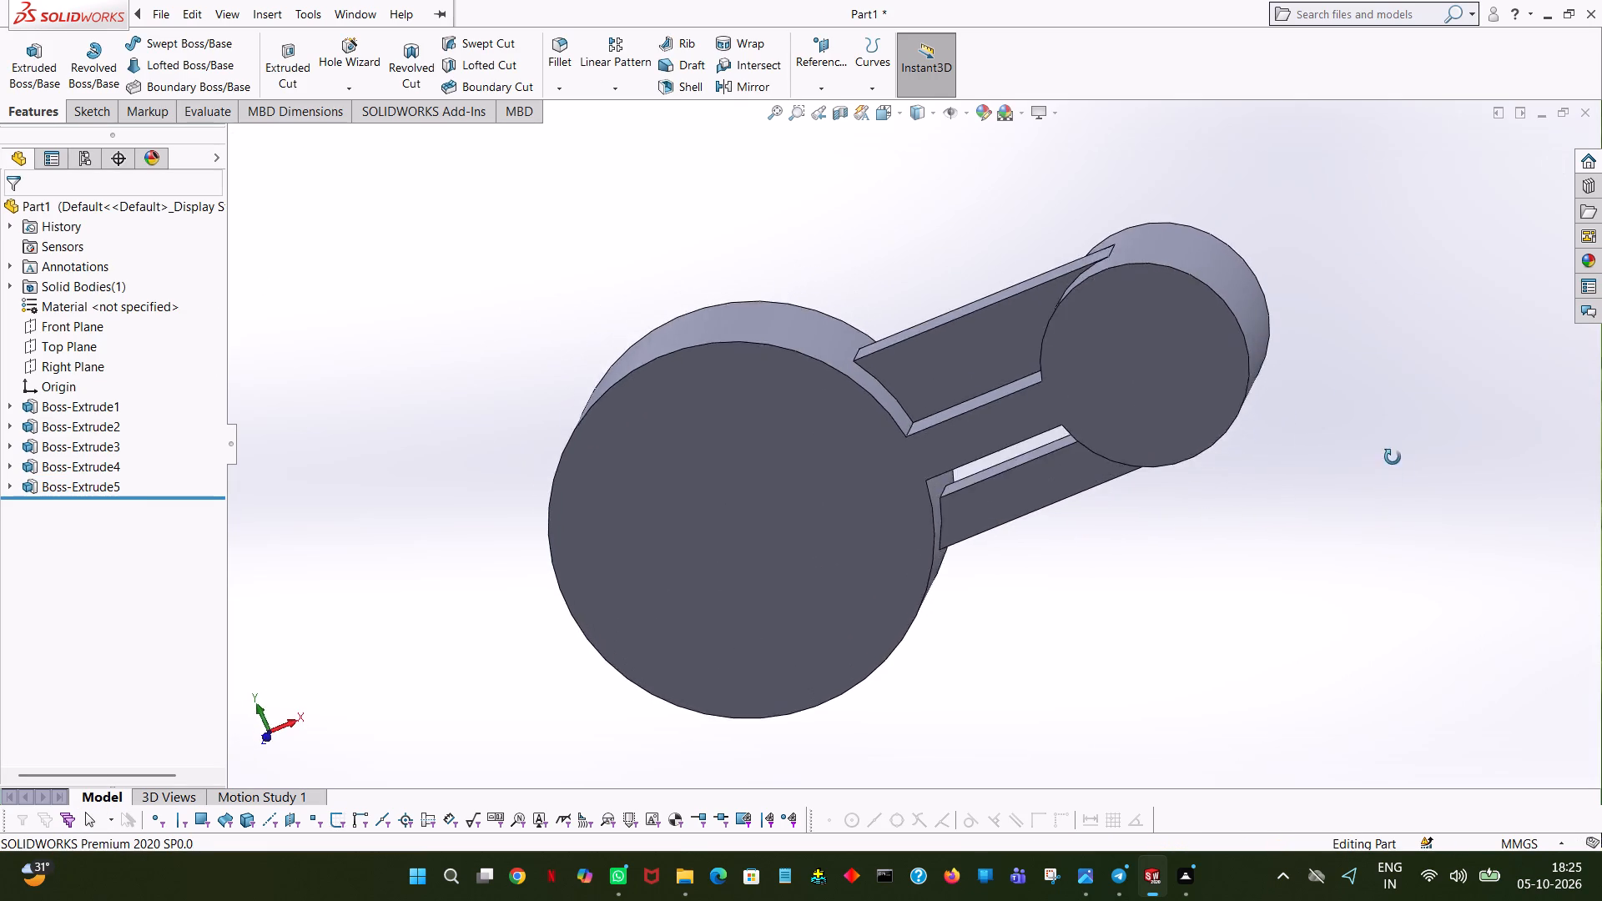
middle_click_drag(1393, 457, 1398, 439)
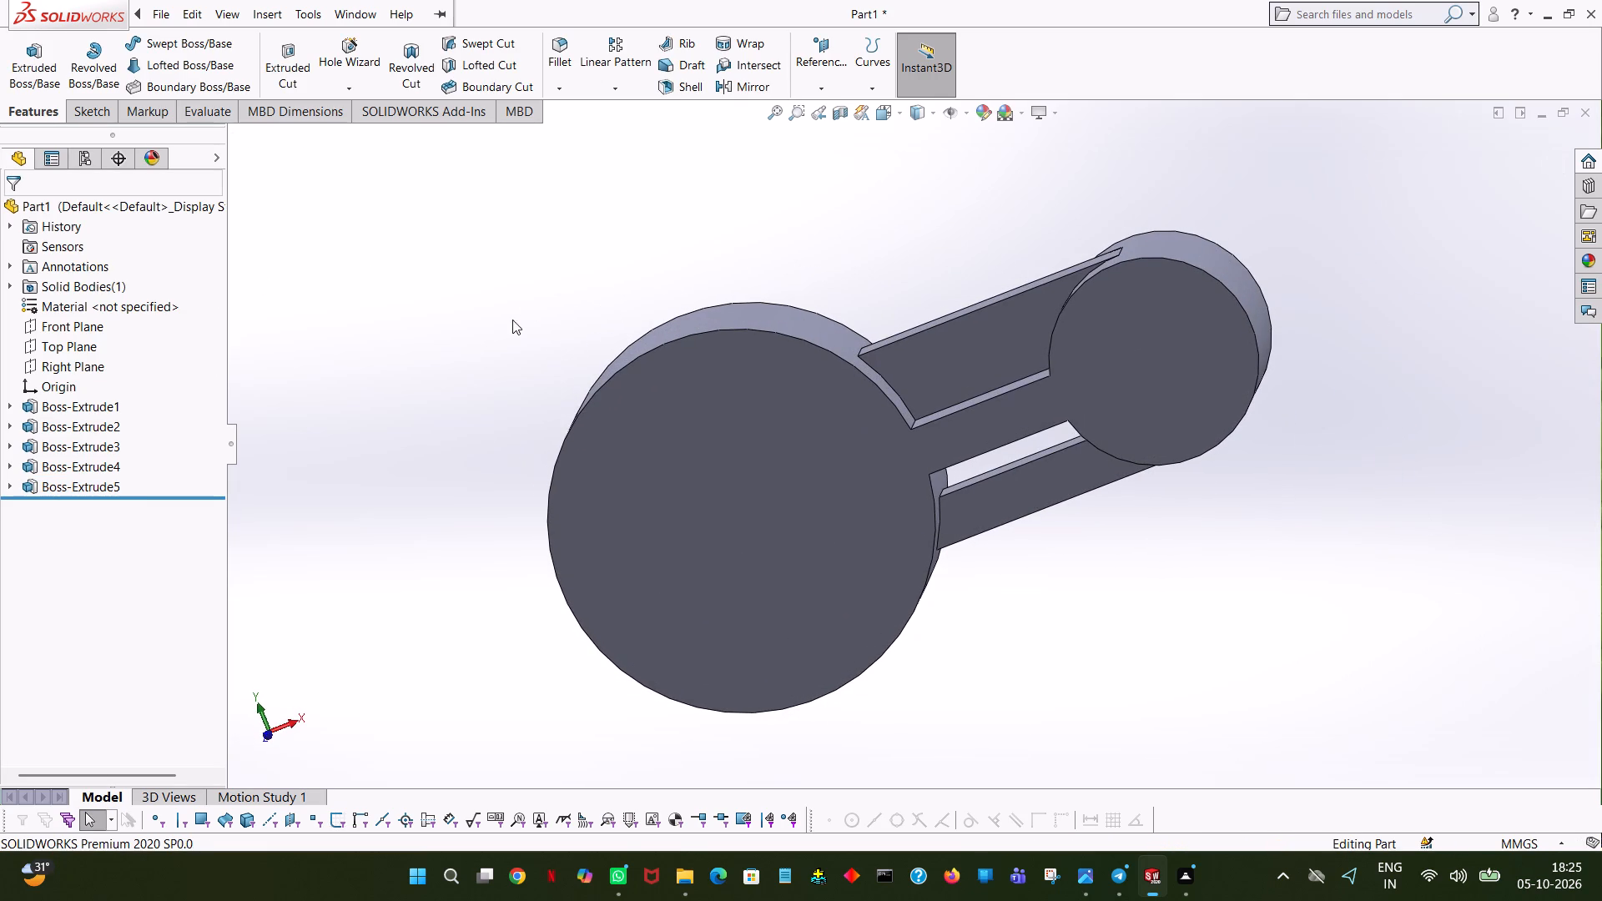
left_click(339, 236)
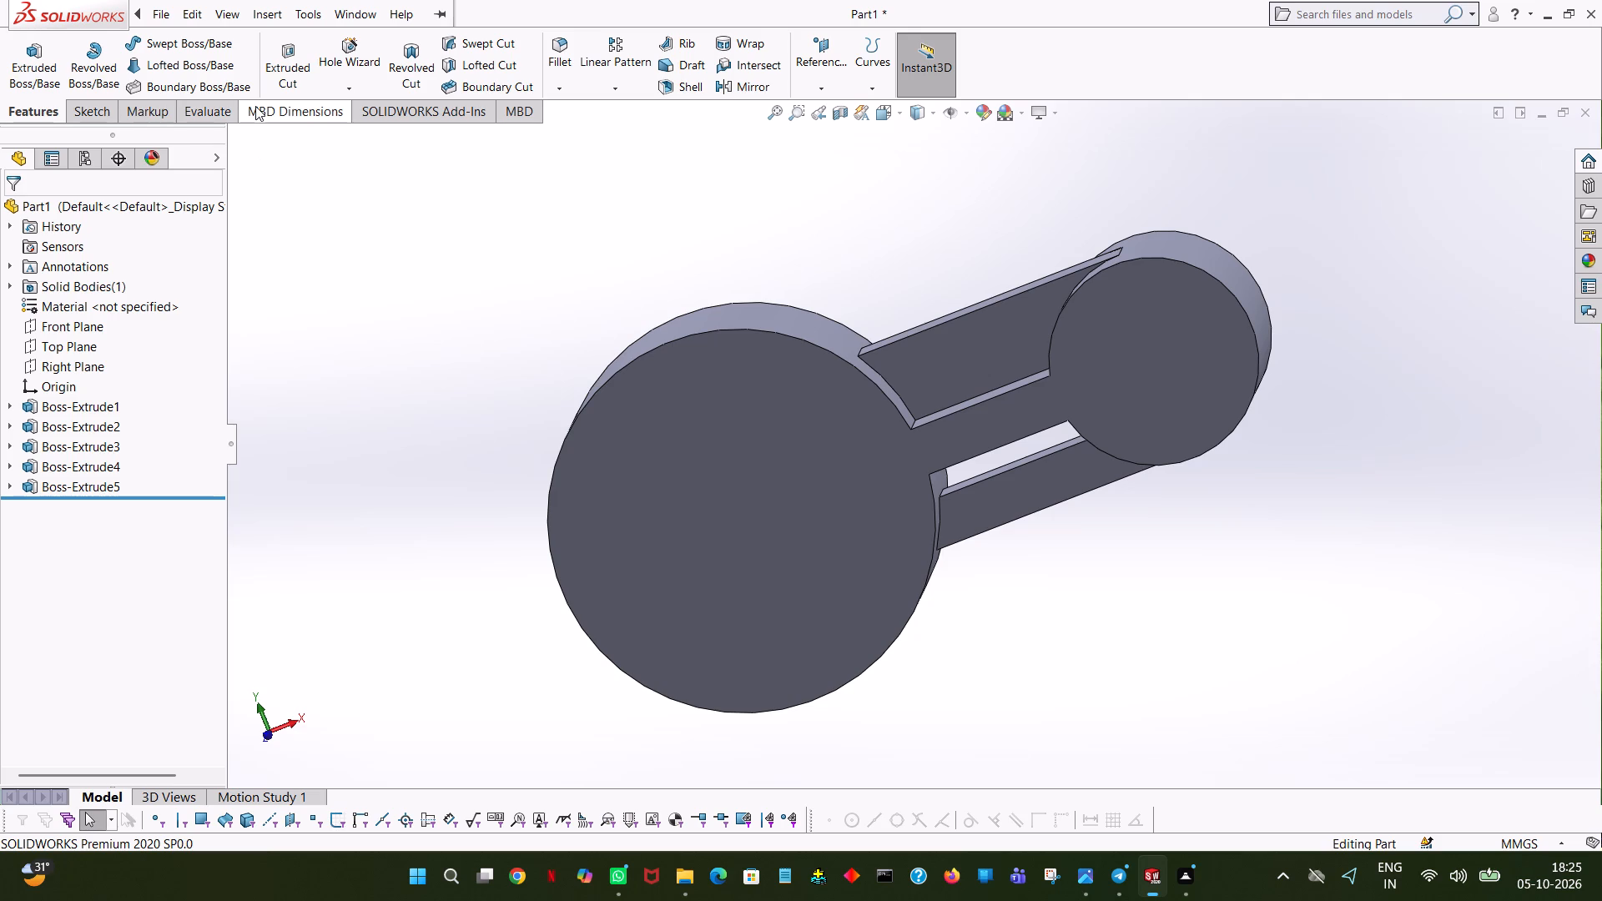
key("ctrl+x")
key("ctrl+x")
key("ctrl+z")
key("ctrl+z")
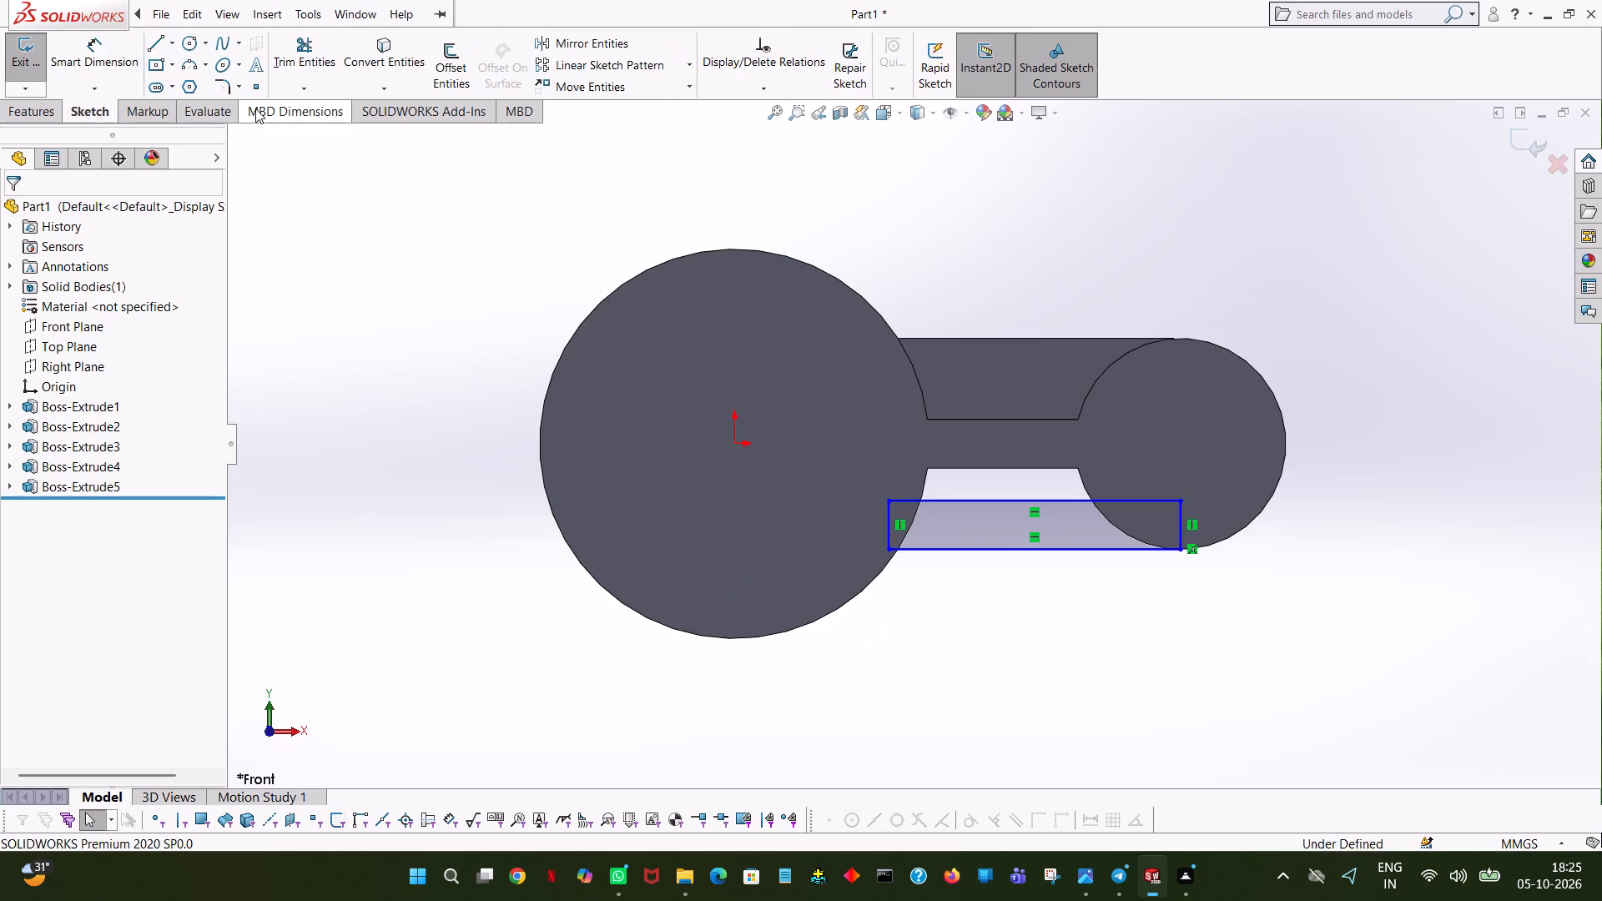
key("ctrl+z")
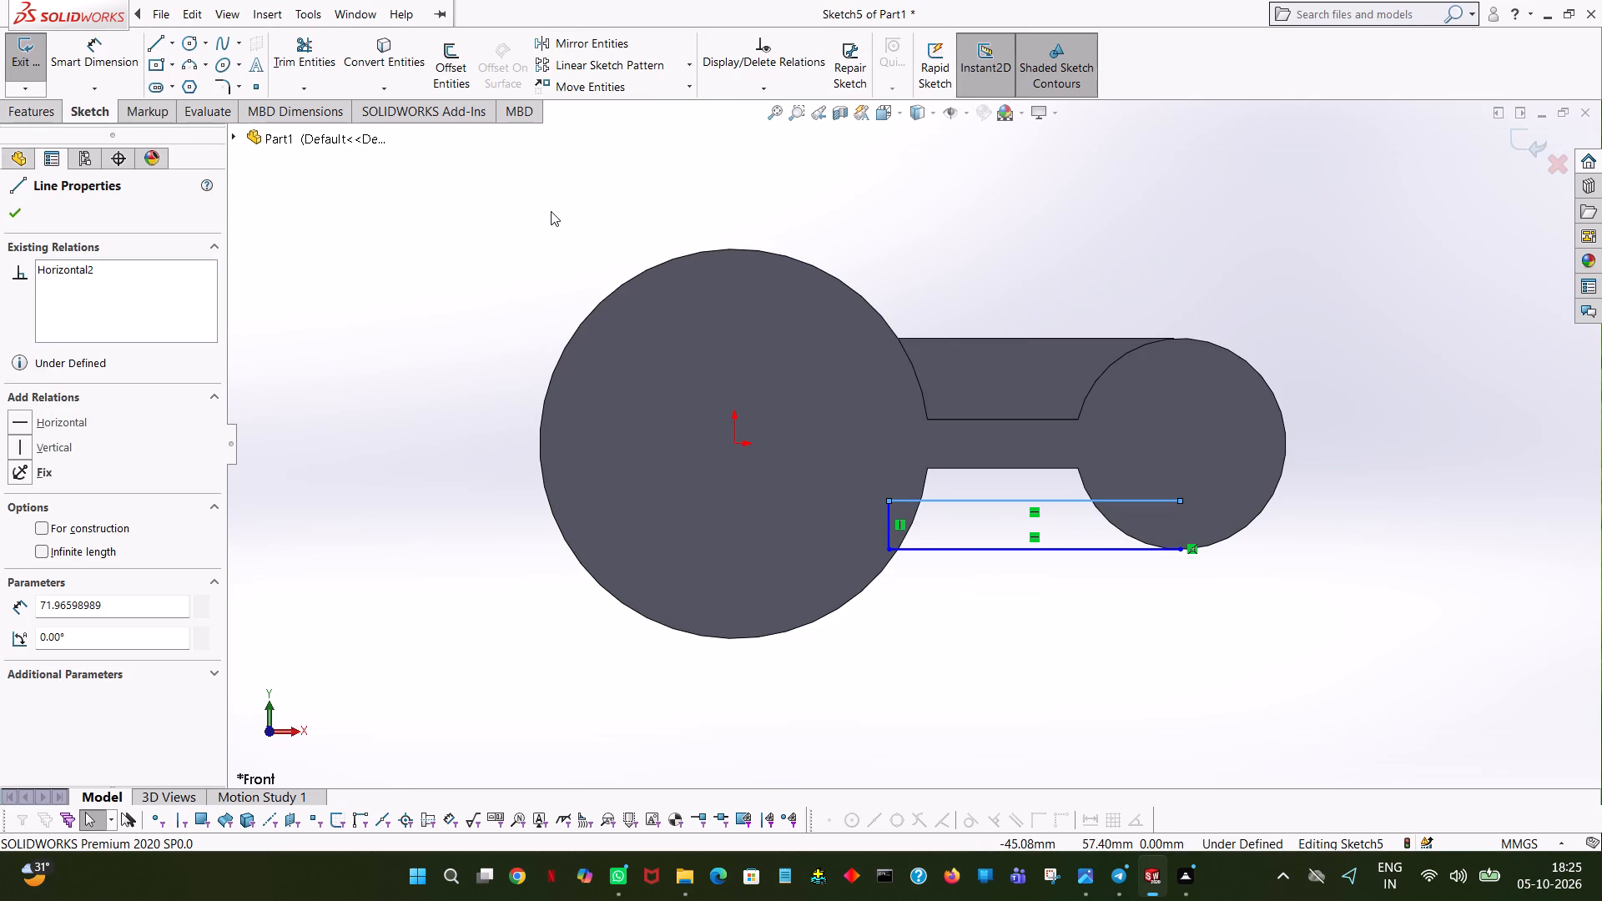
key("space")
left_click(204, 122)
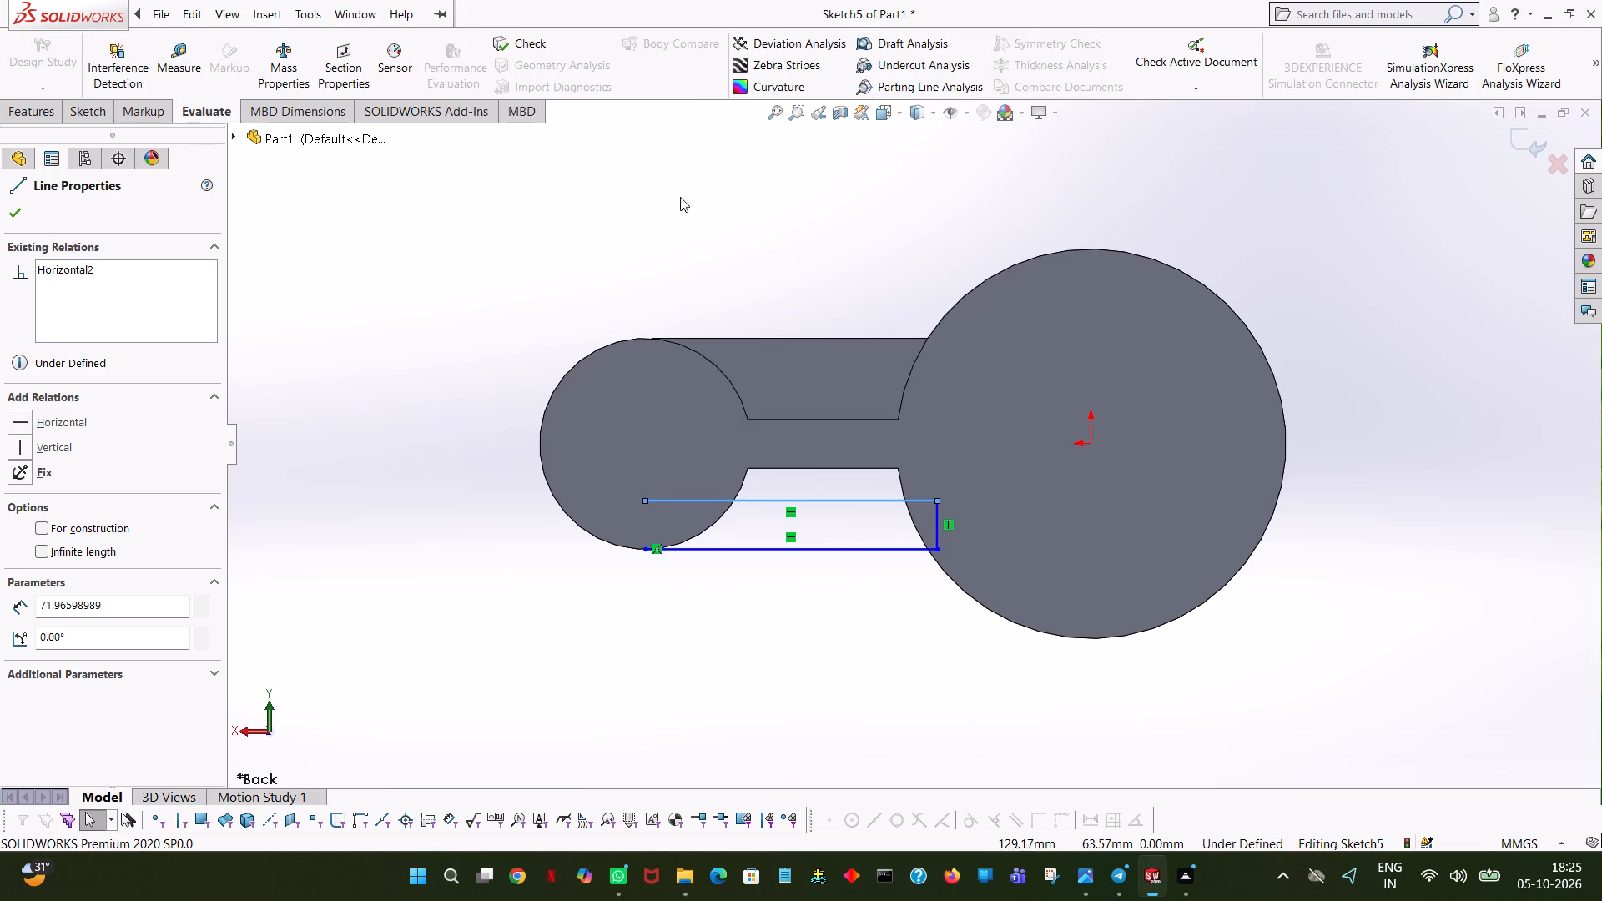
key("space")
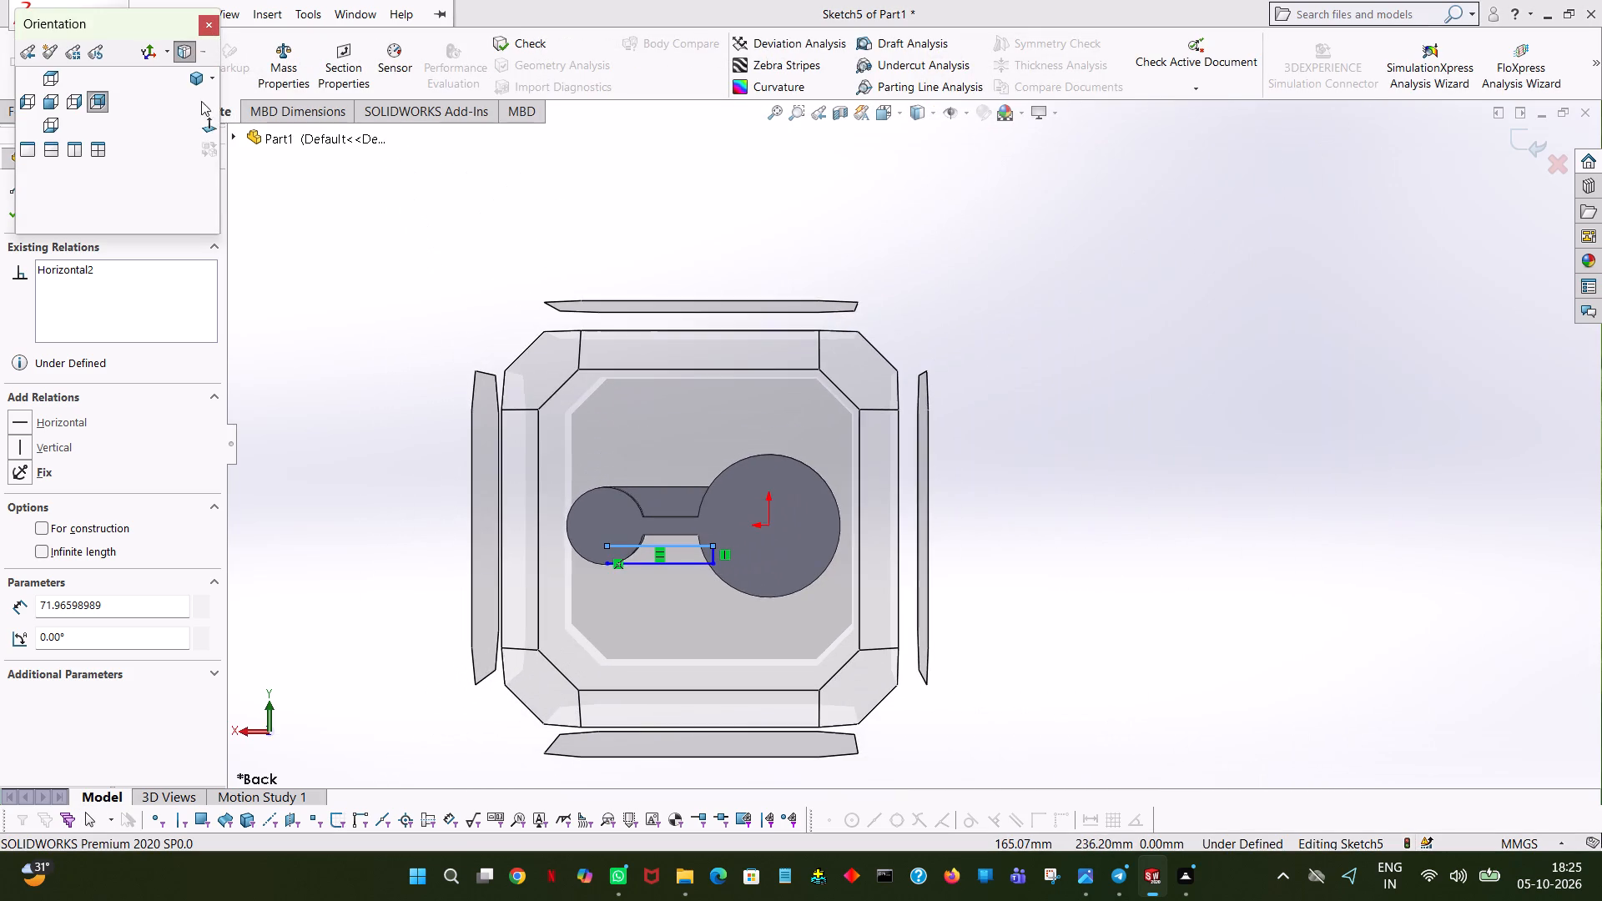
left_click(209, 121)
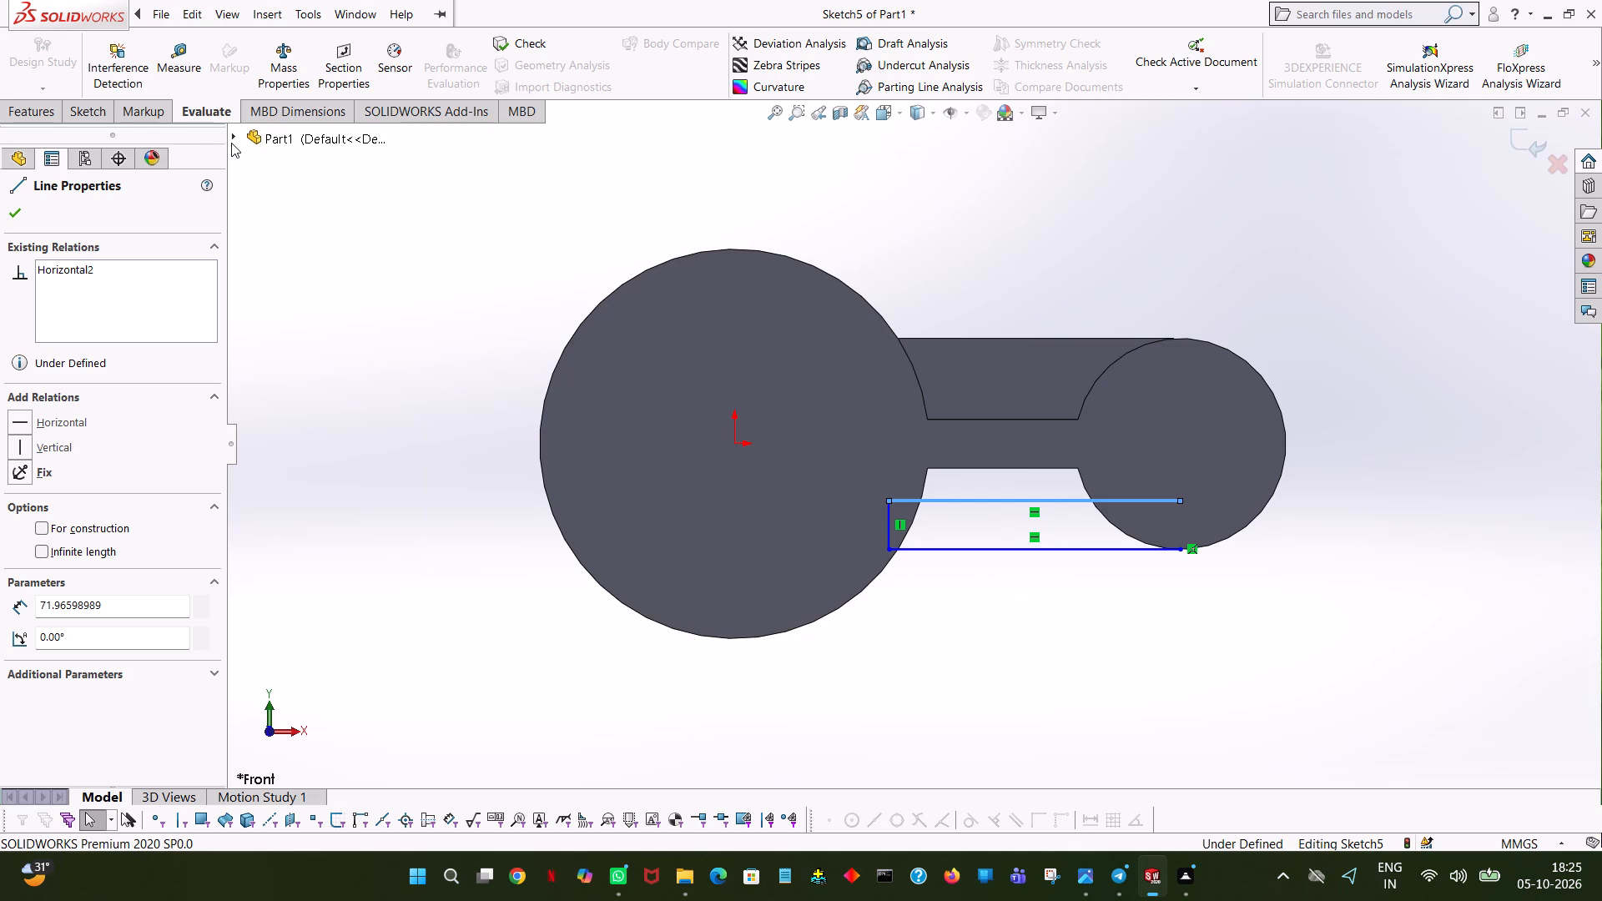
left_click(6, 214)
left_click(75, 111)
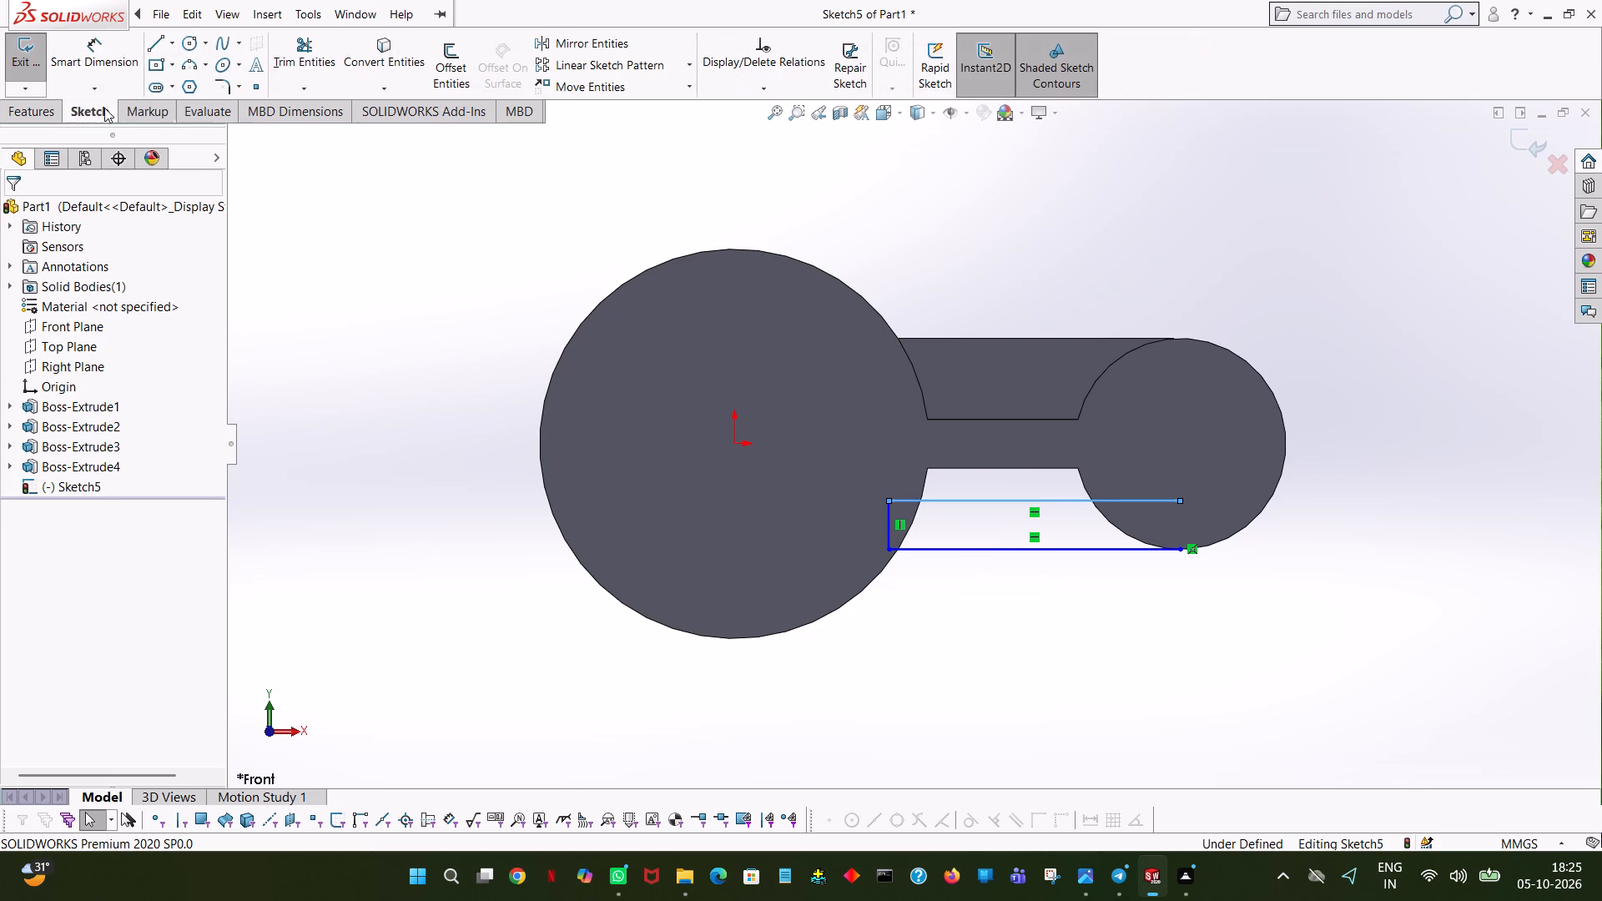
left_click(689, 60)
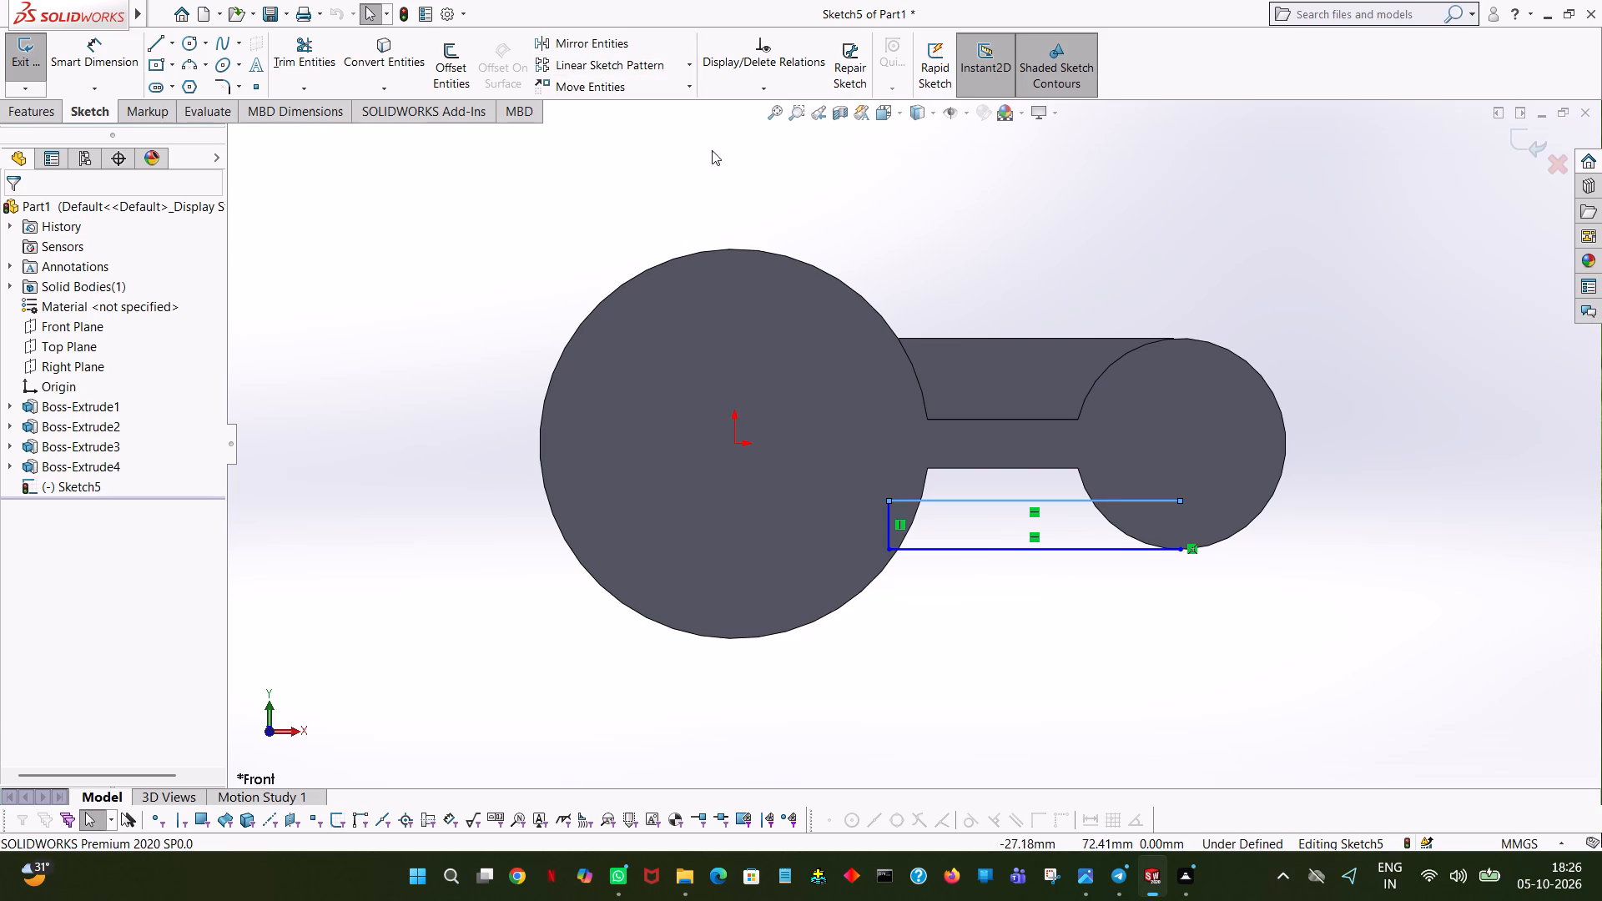
Sketch a three-point arc along the hub's edge, centred at X 110, Y 0, from its bottom quadrant to the web's lower corner.
left_click(150, 43)
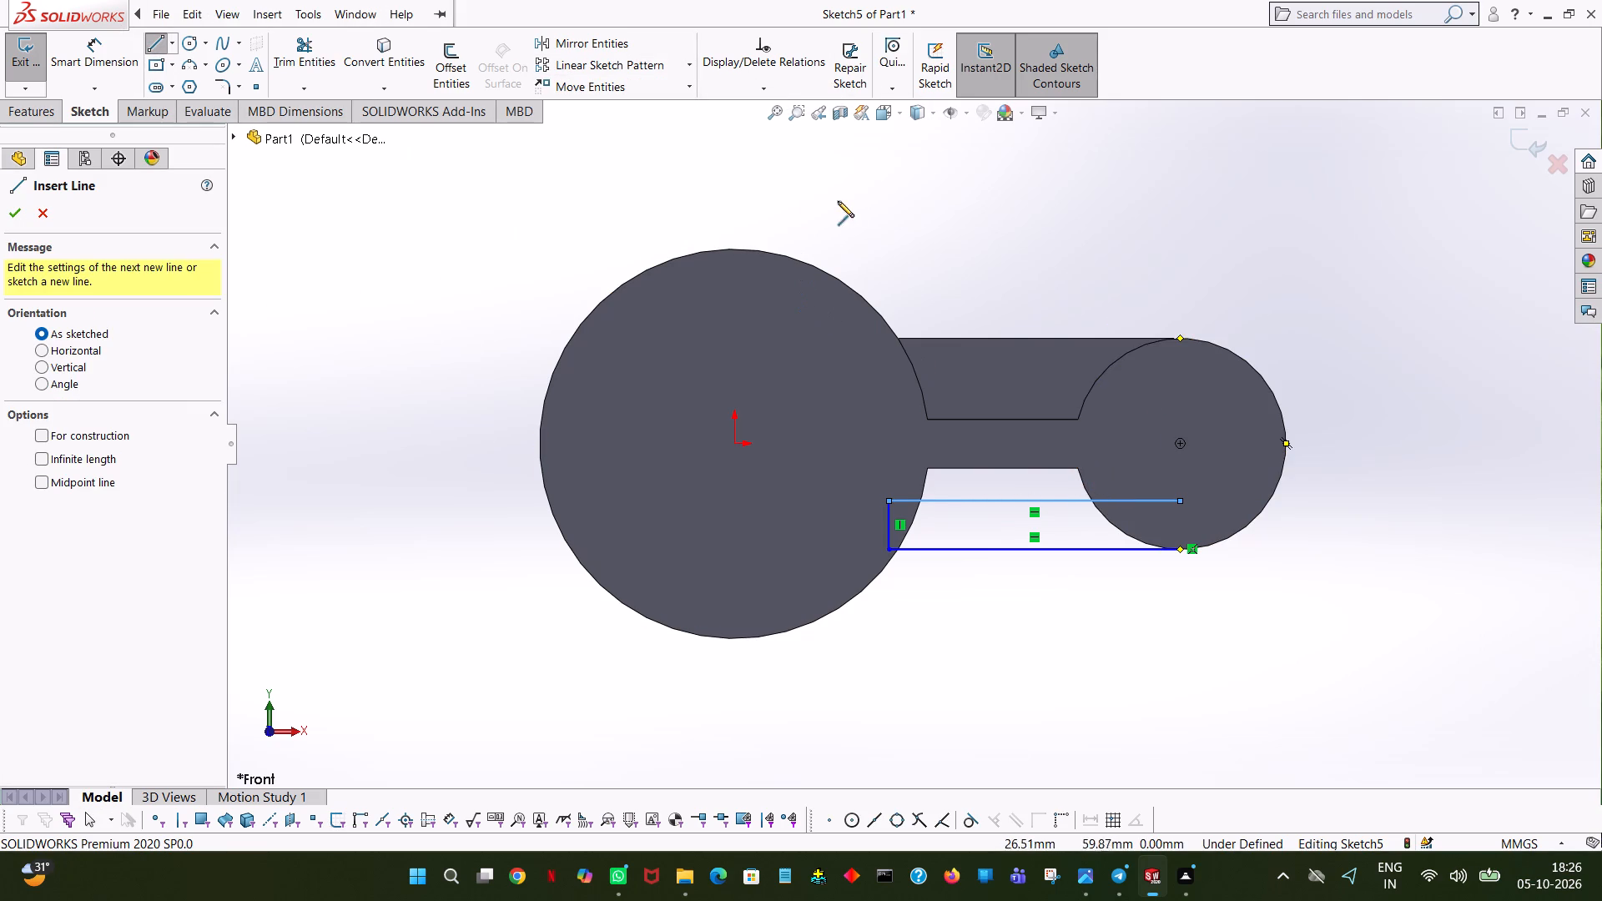
left_click(179, 58)
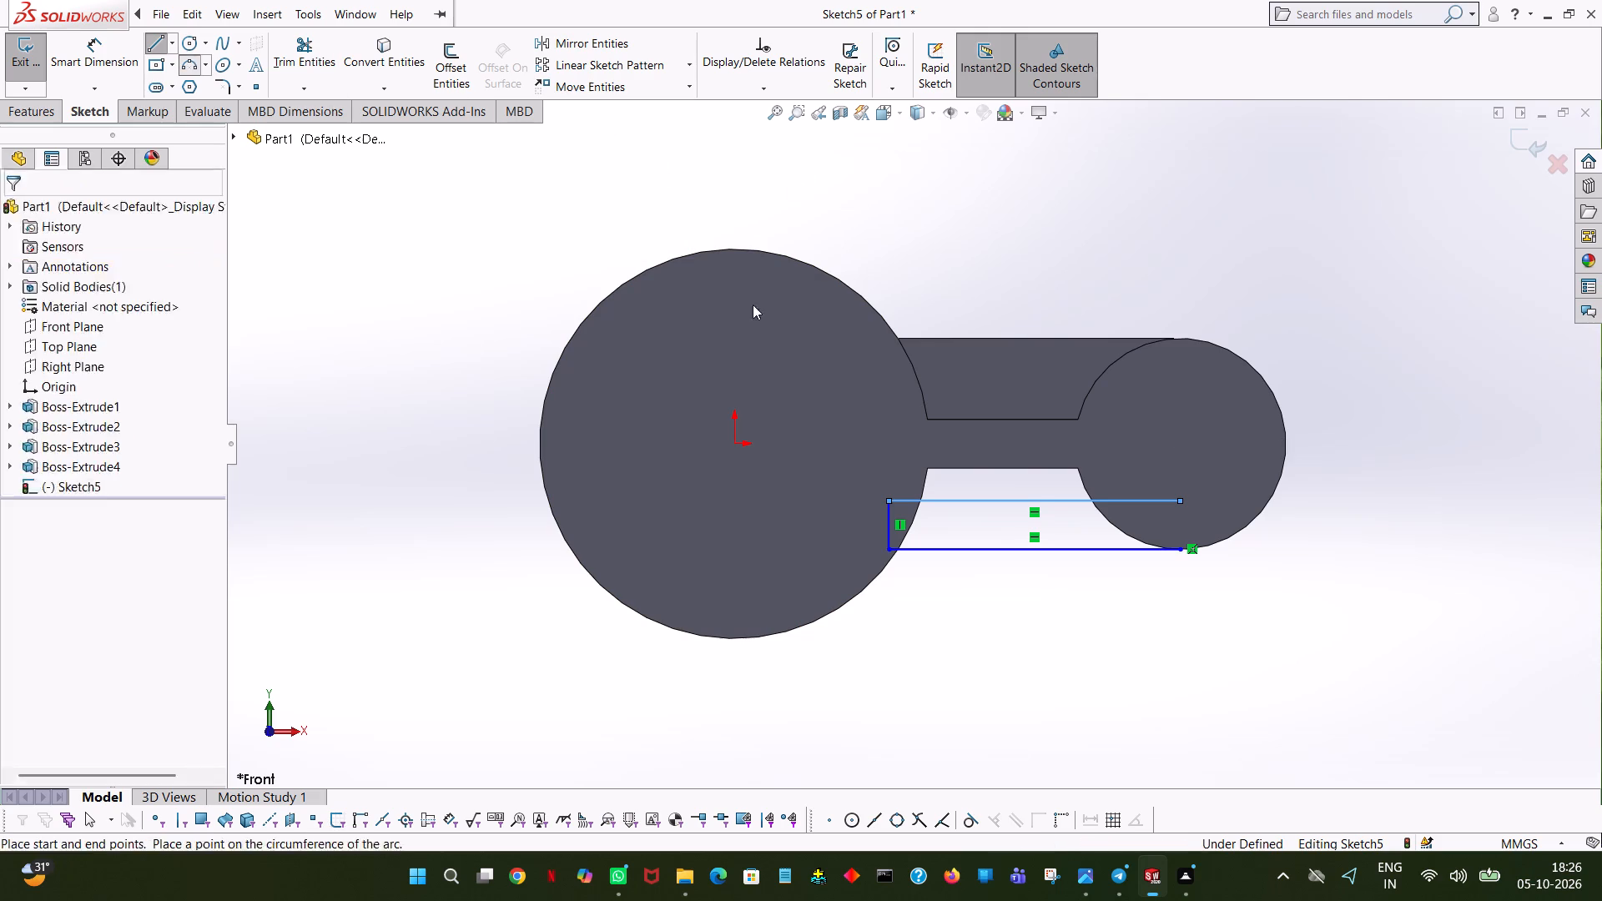
left_click(1180, 550)
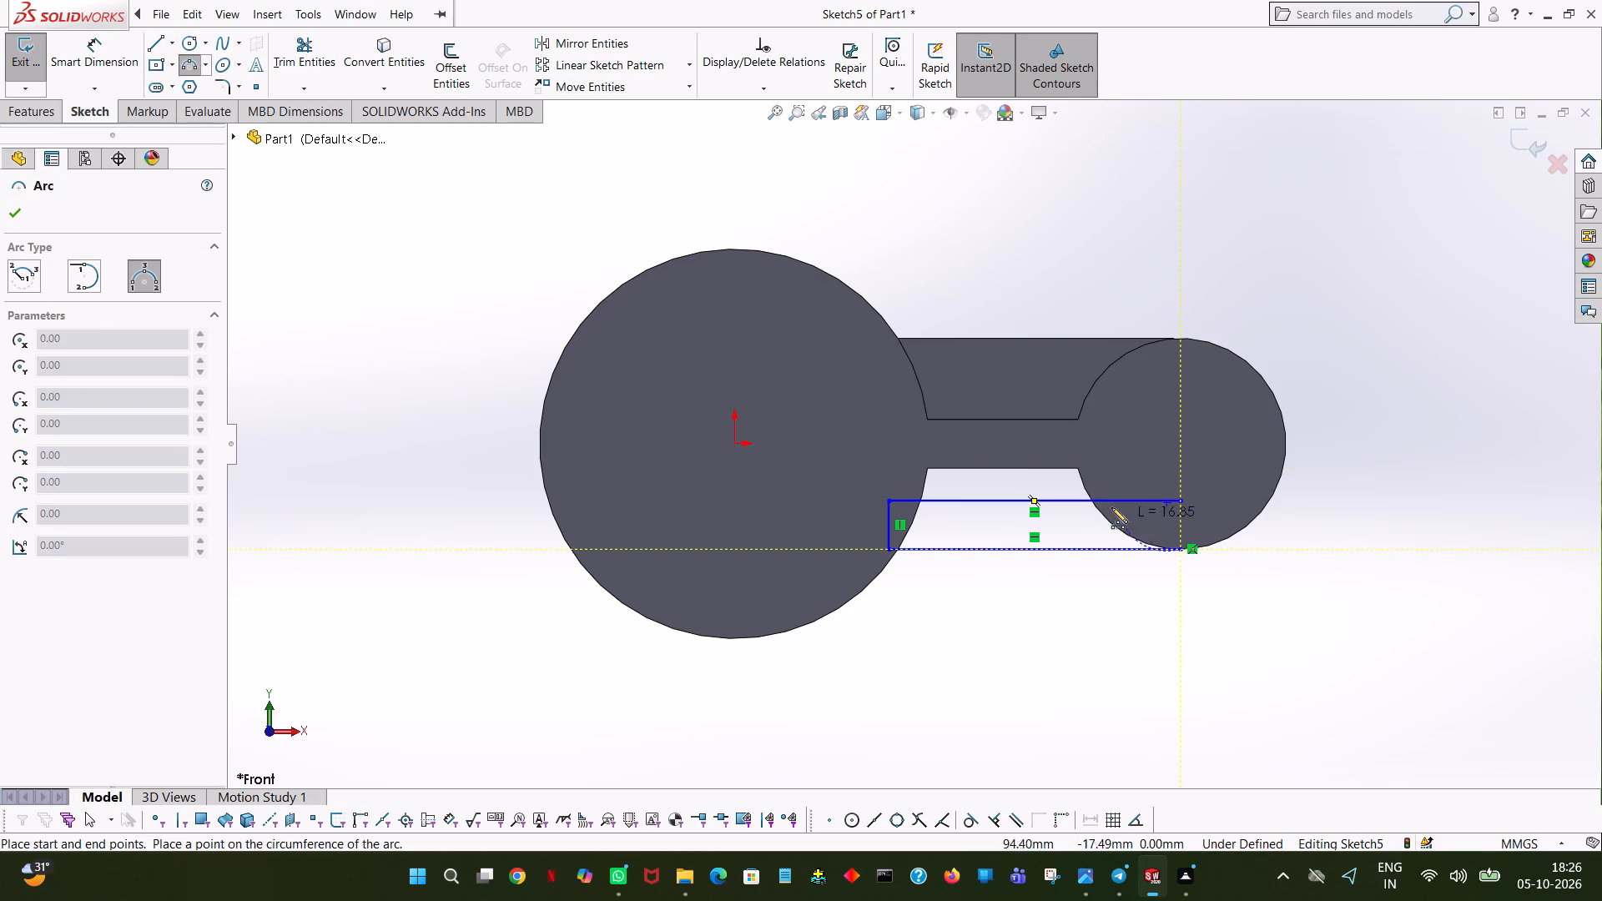
left_click(1077, 467)
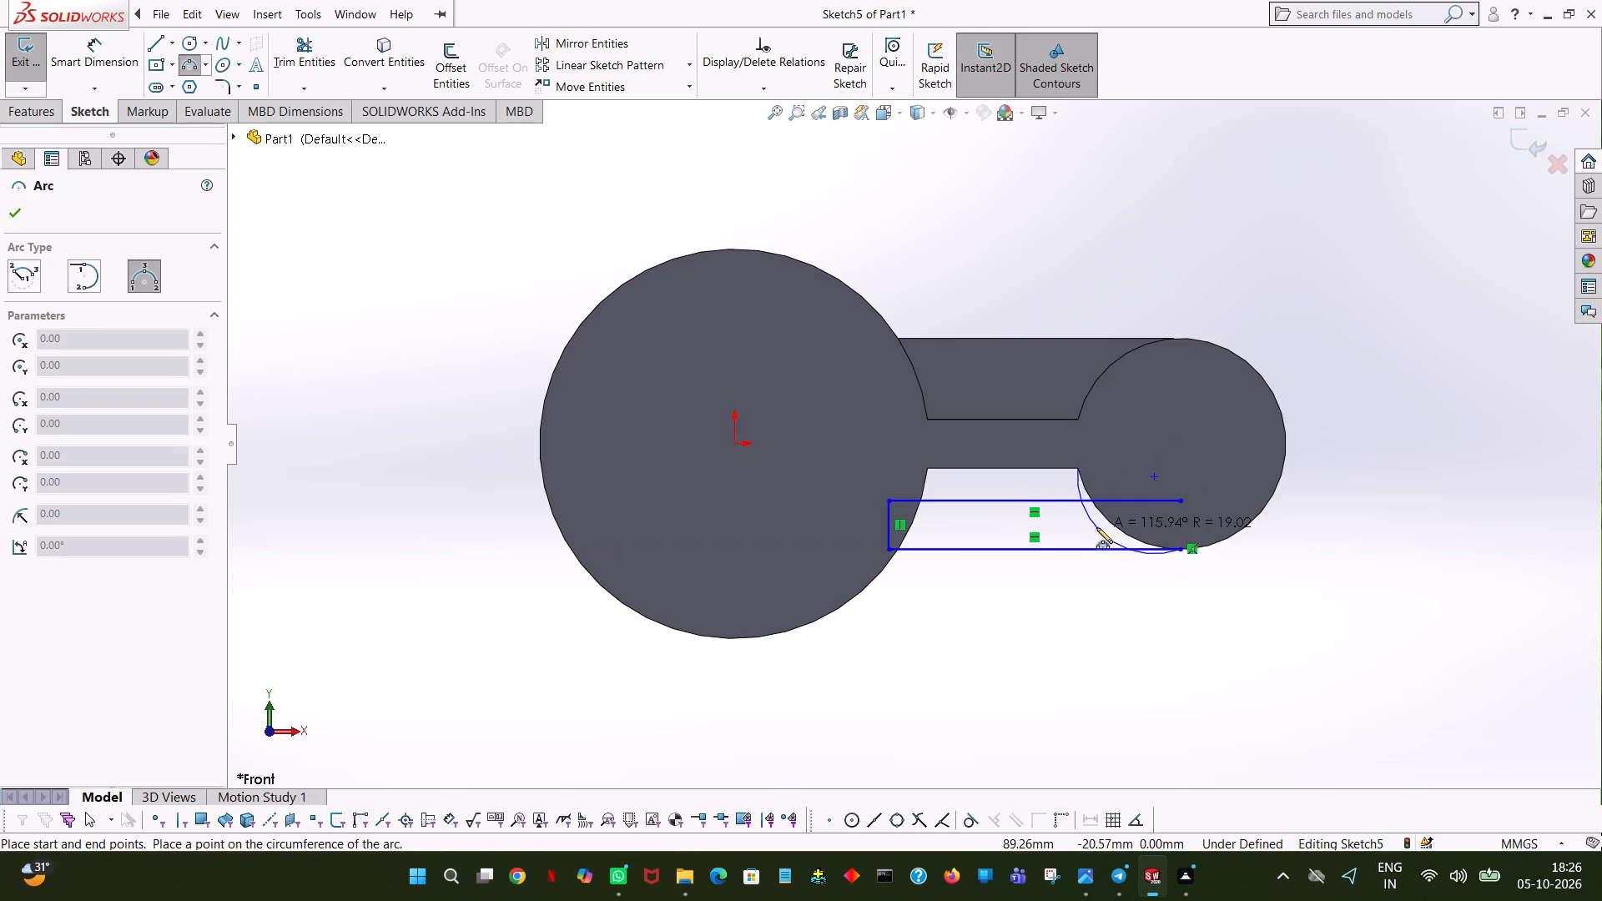
left_click(1105, 519)
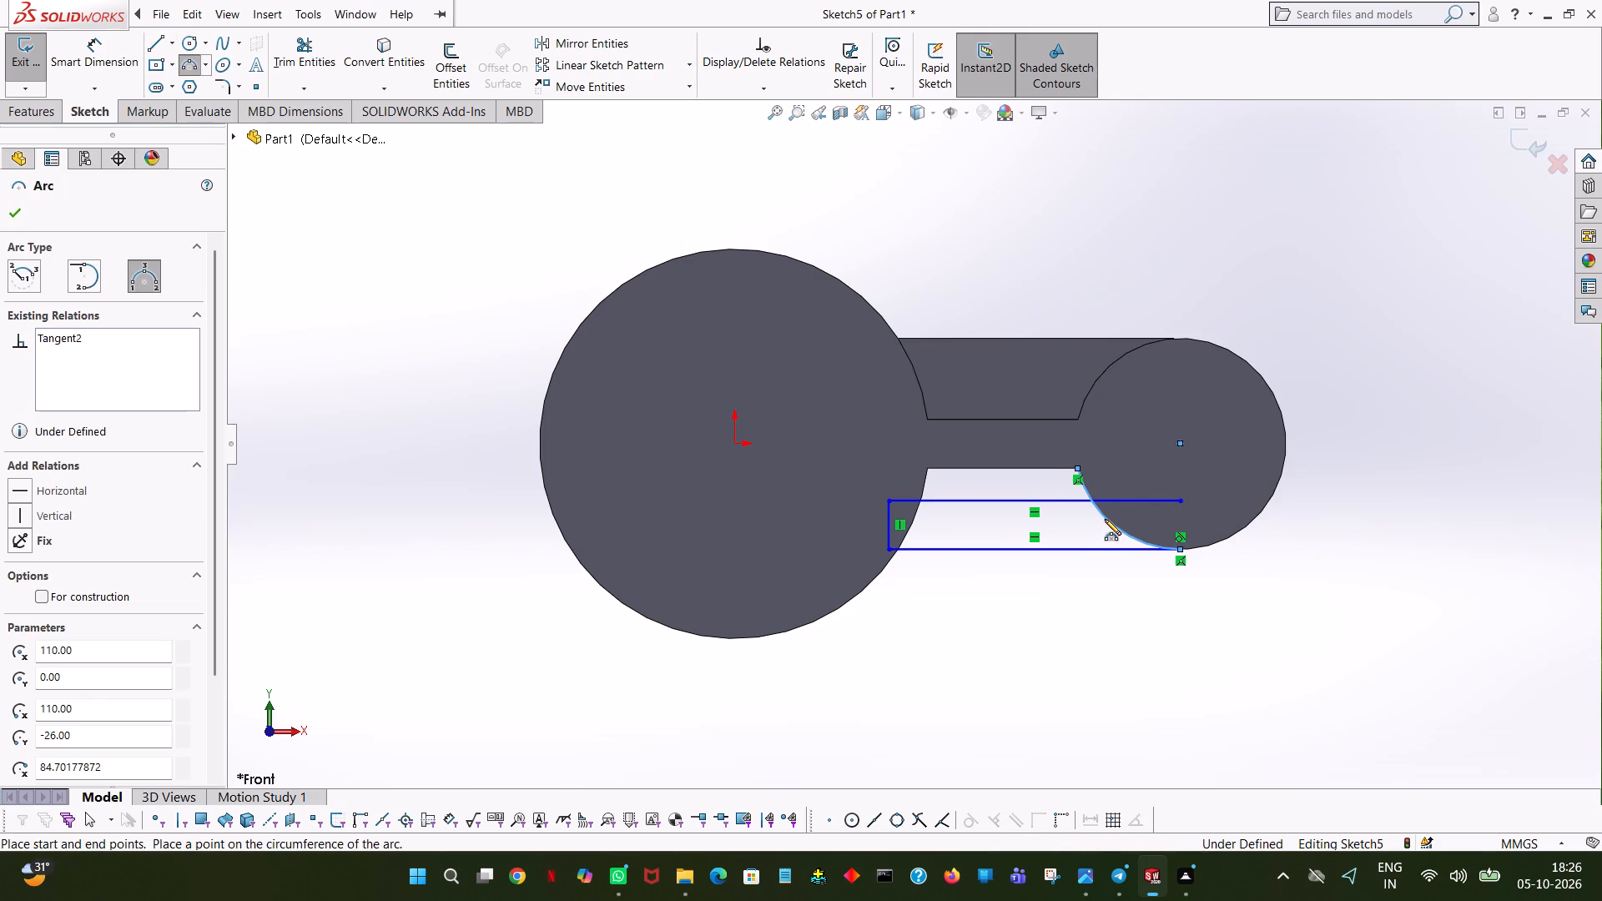
right_click(1105, 519)
left_click(1154, 527)
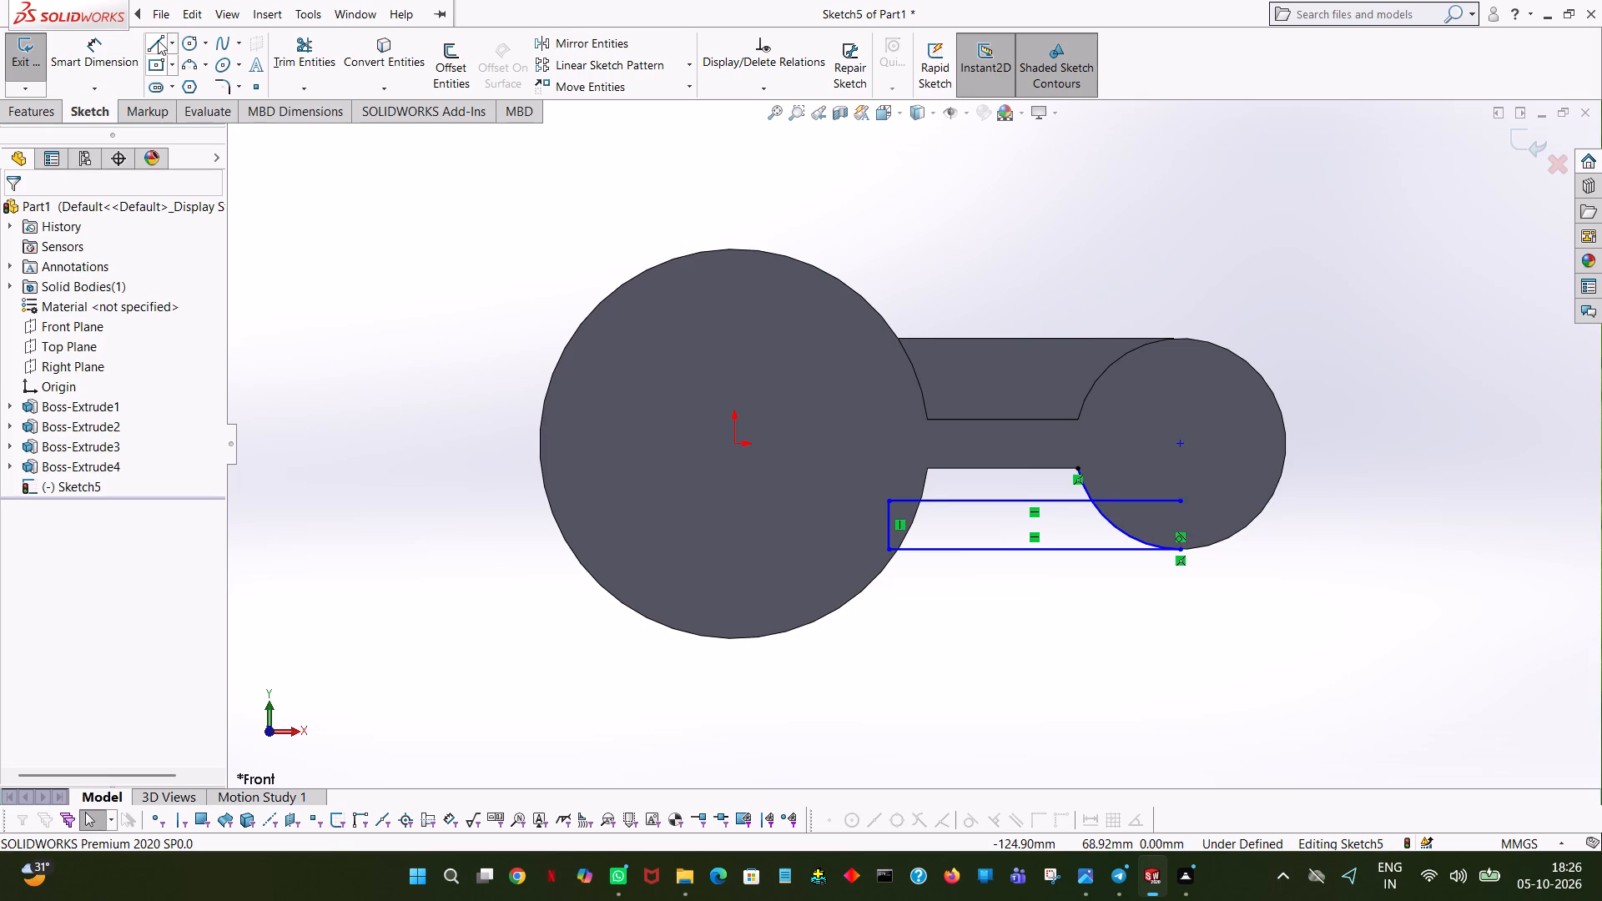
Sketch a horizontal line along the web's lower edge, from the hub arc's upper endpoint to the clamp body.
left_click(159, 36)
left_click(1080, 471)
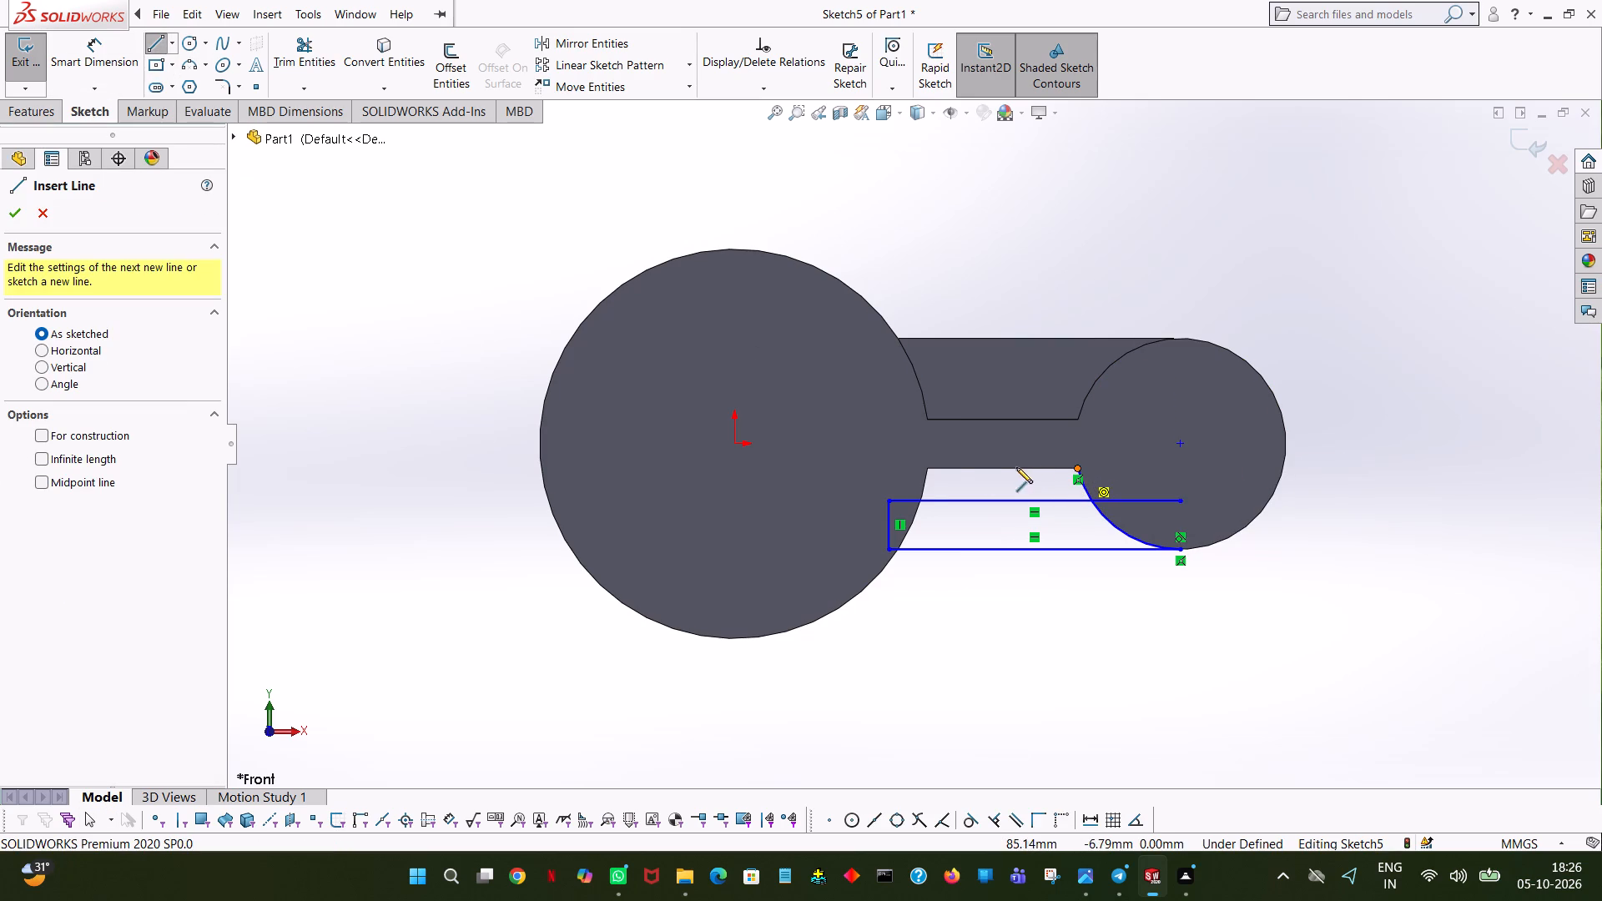
left_click(925, 469)
right_click_drag(925, 468, 934, 466)
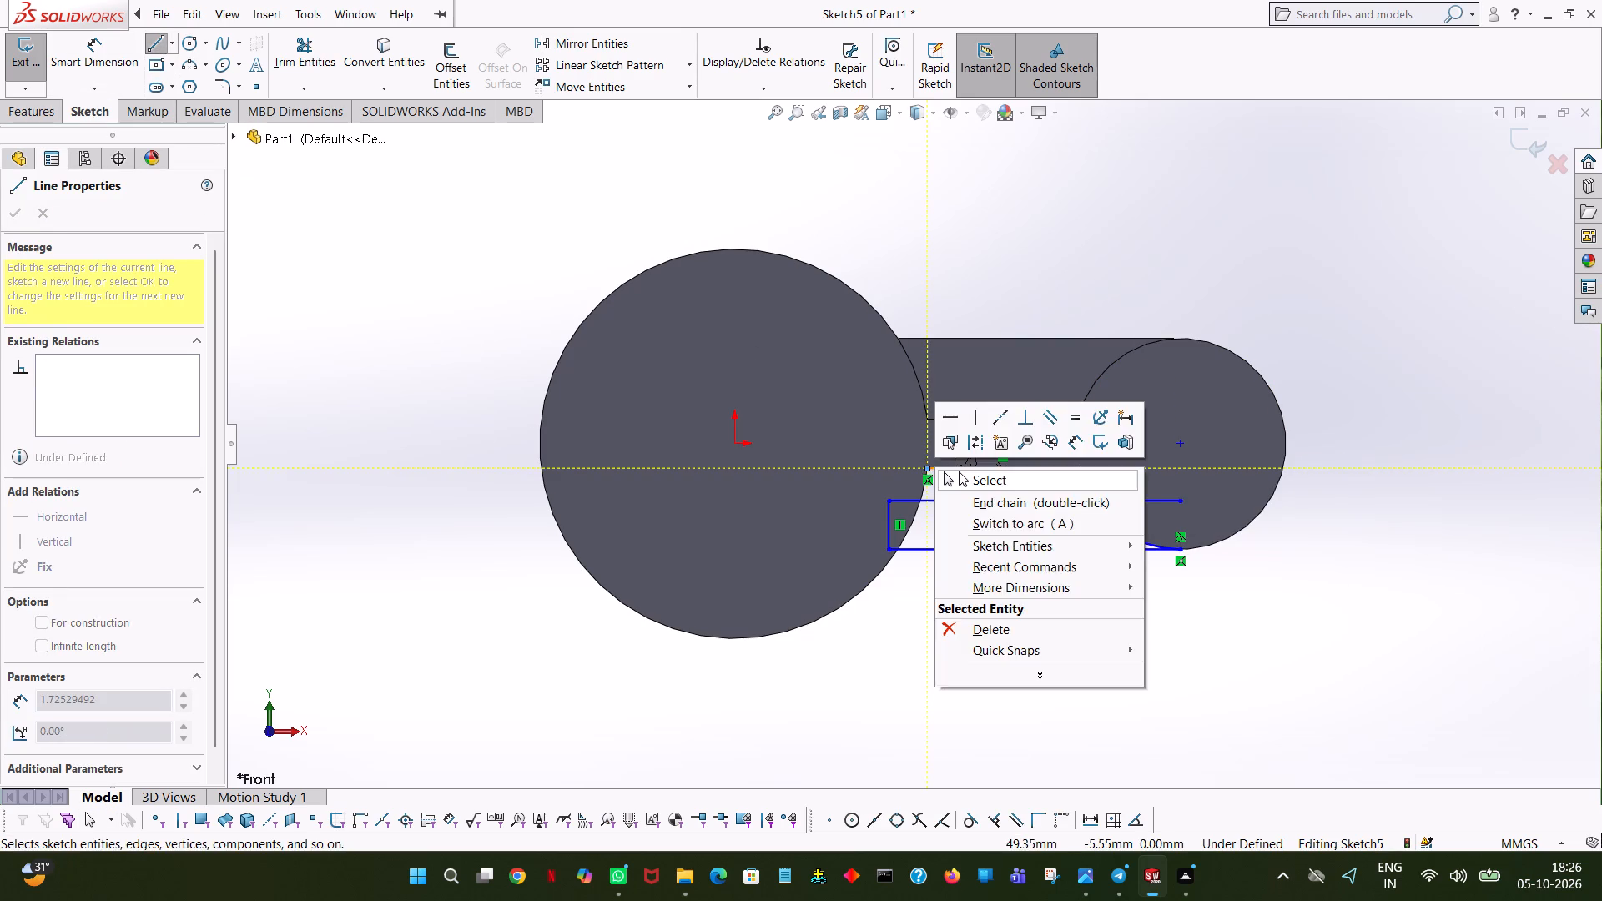
left_click(959, 471)
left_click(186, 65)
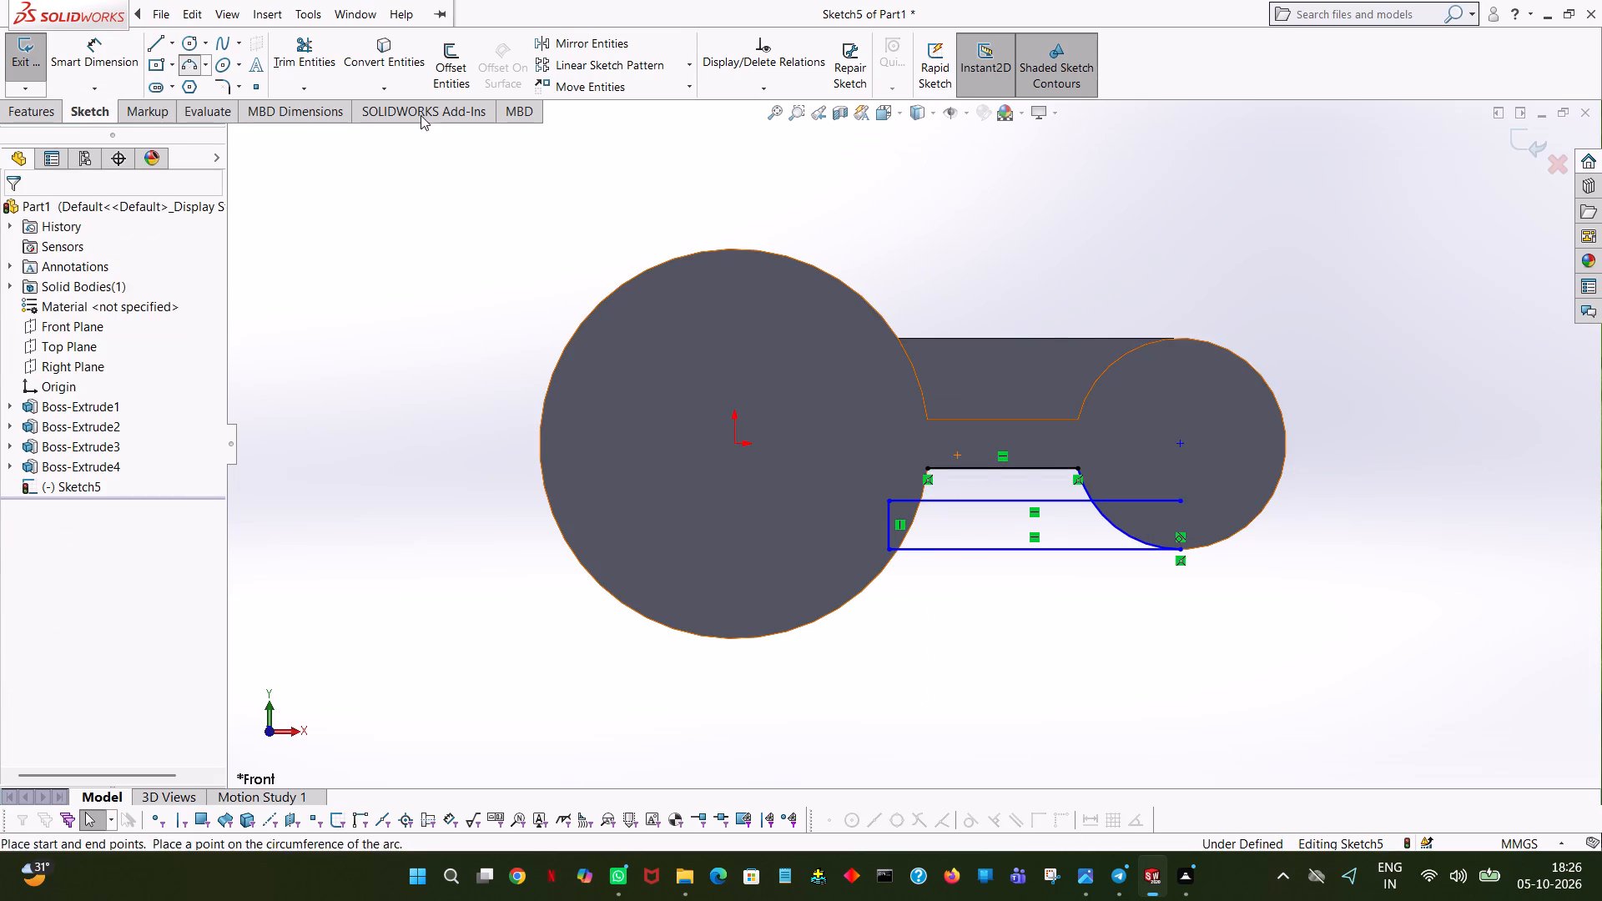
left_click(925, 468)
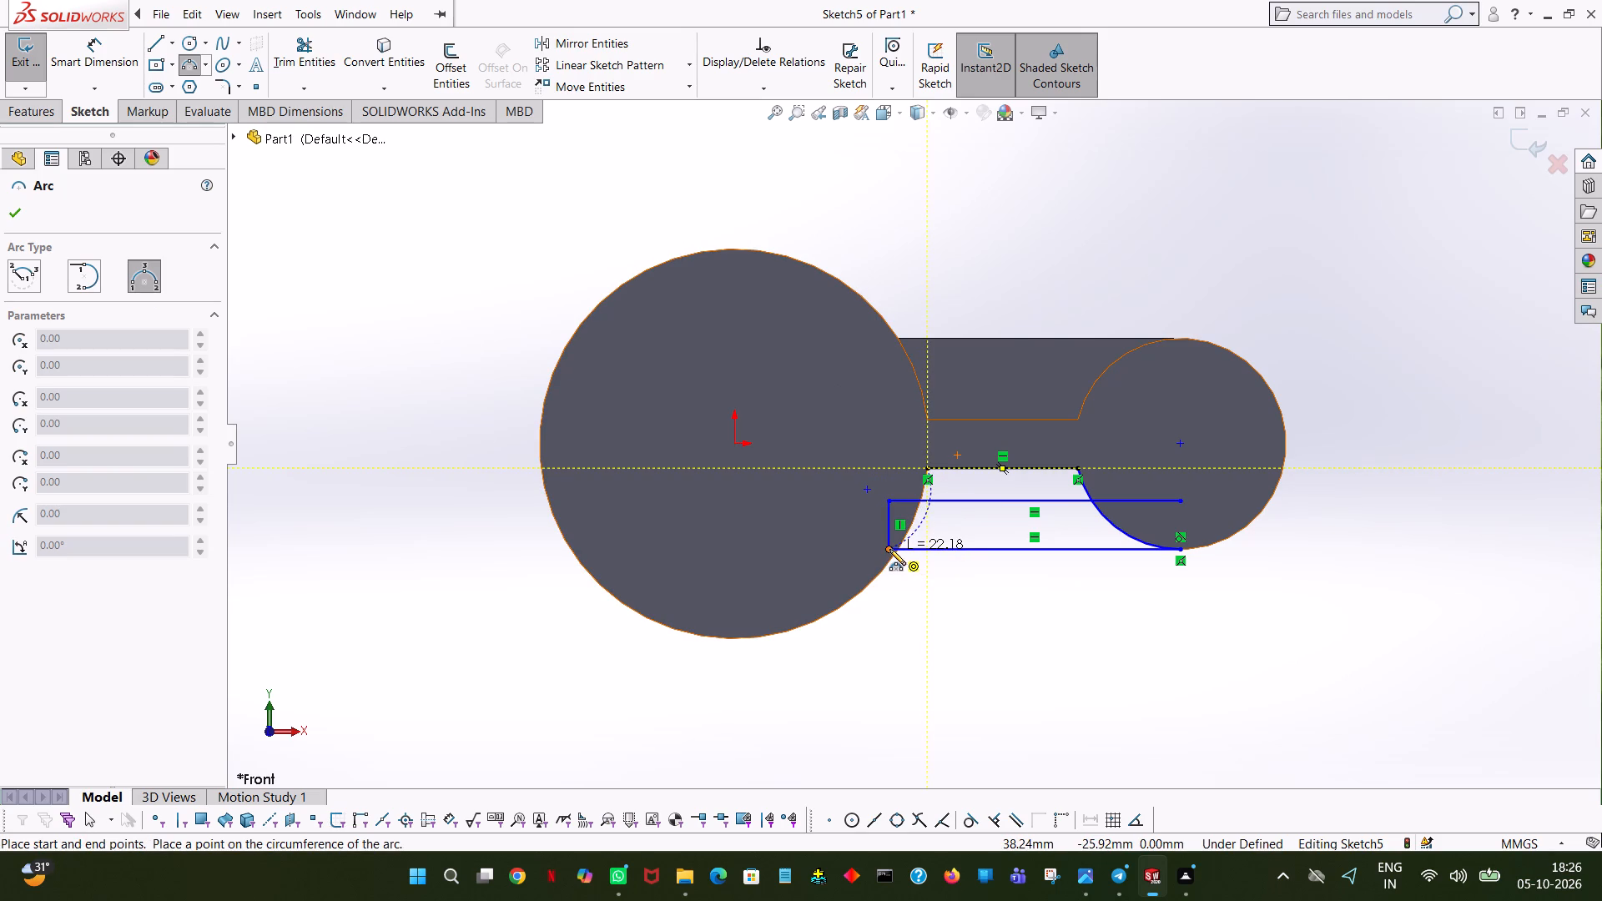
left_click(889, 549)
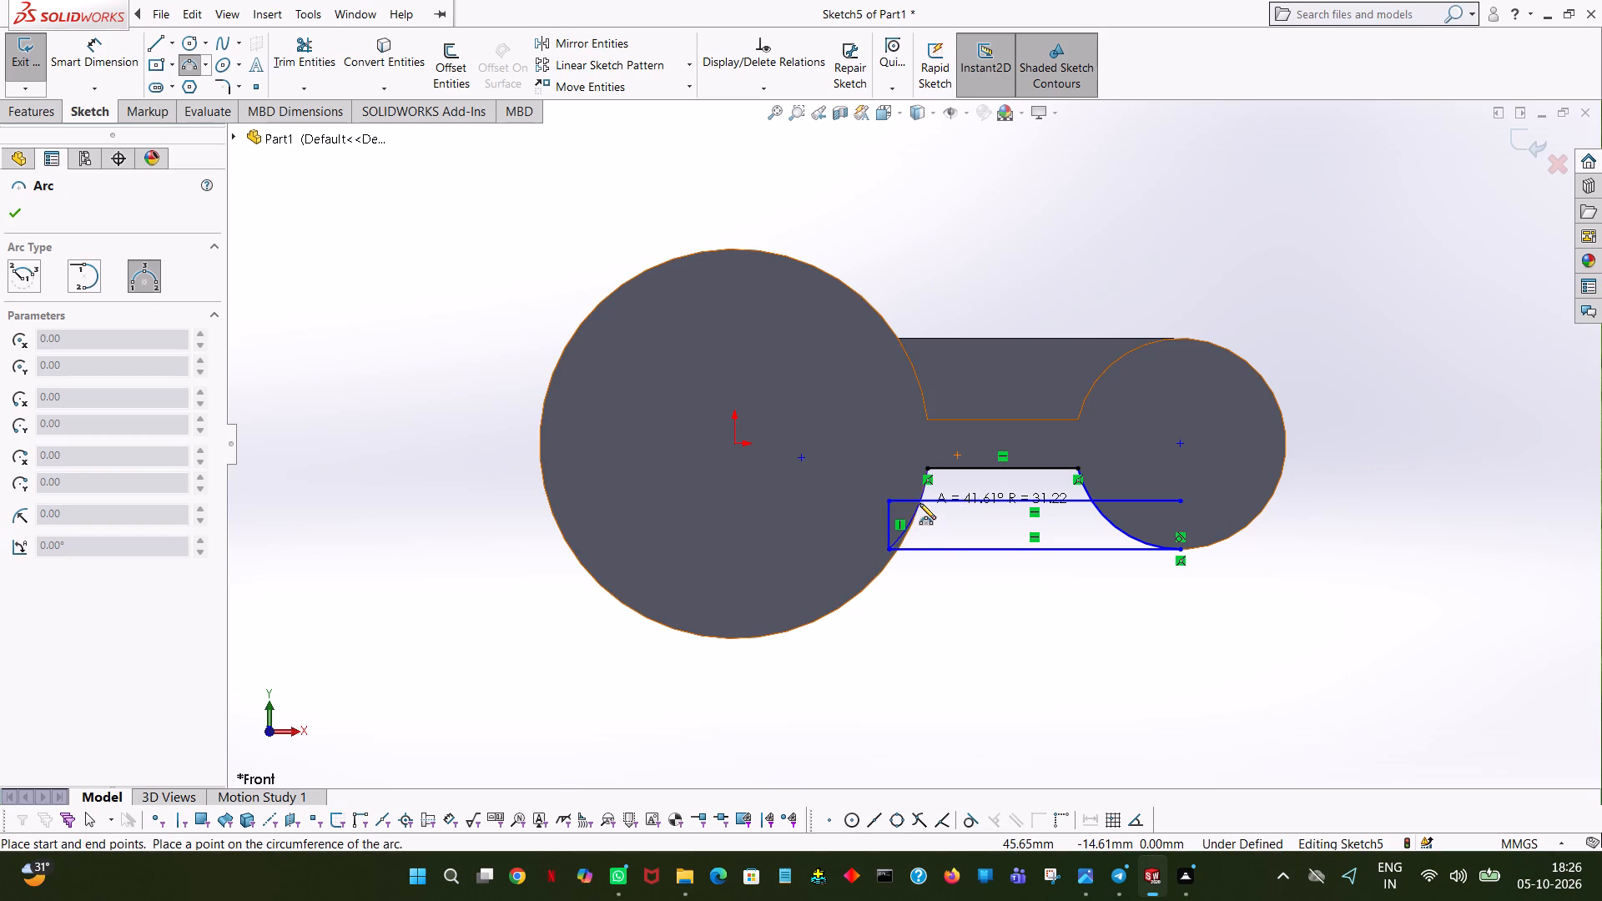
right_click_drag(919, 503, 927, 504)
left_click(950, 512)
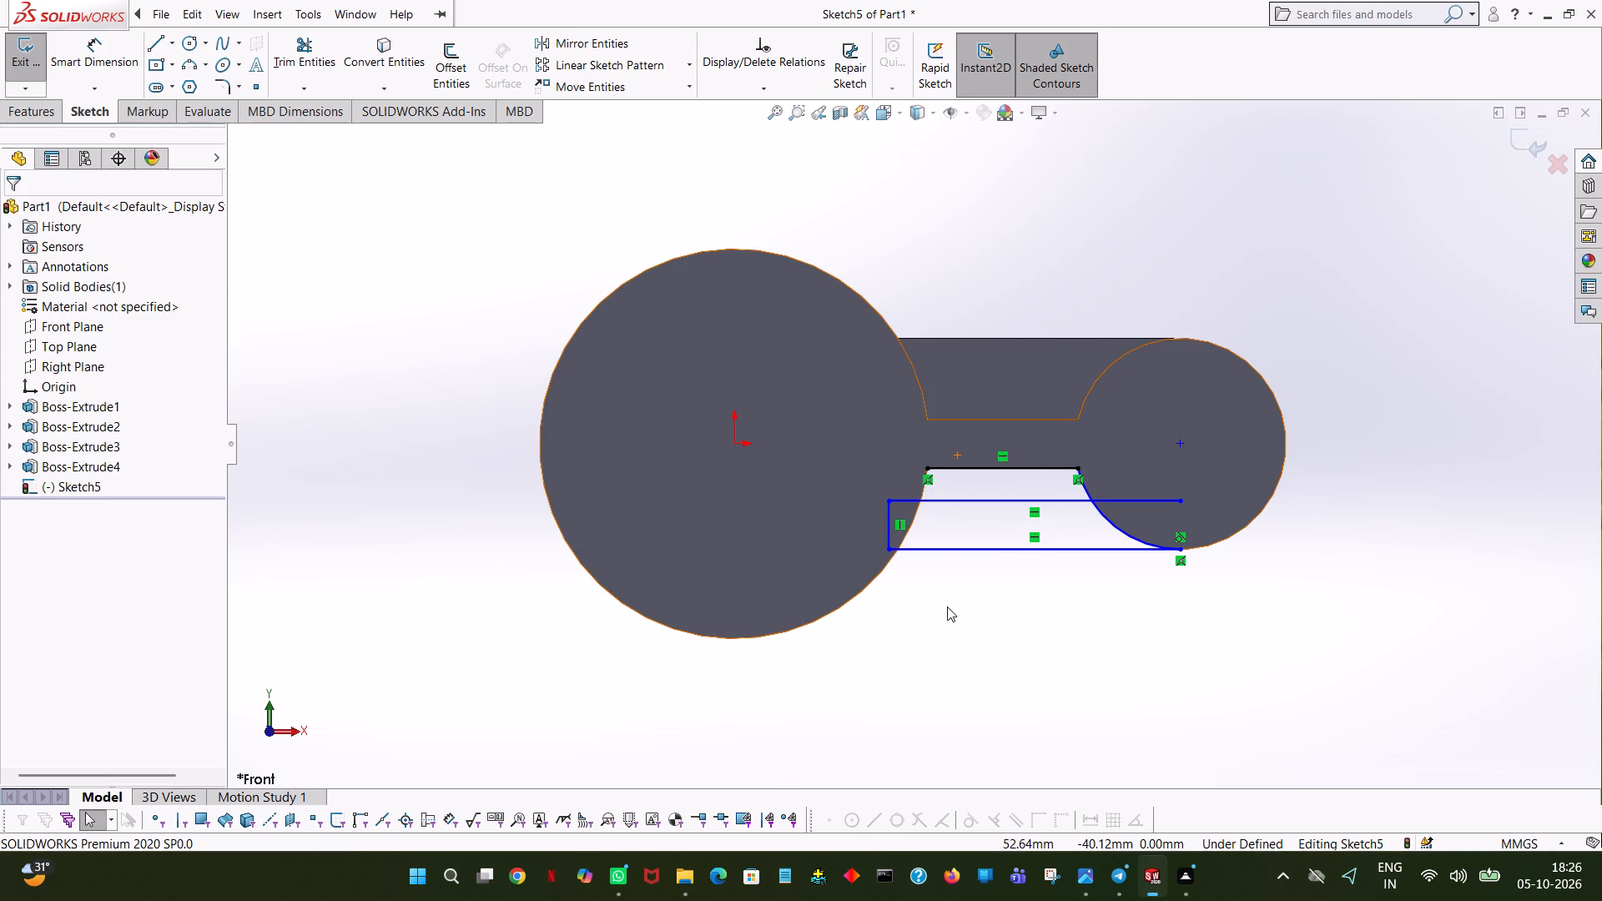
Trim away the short vertical line that closes the old rectangle inside the clamp body.
scroll(897, 558, "down", 6, "ctrl")
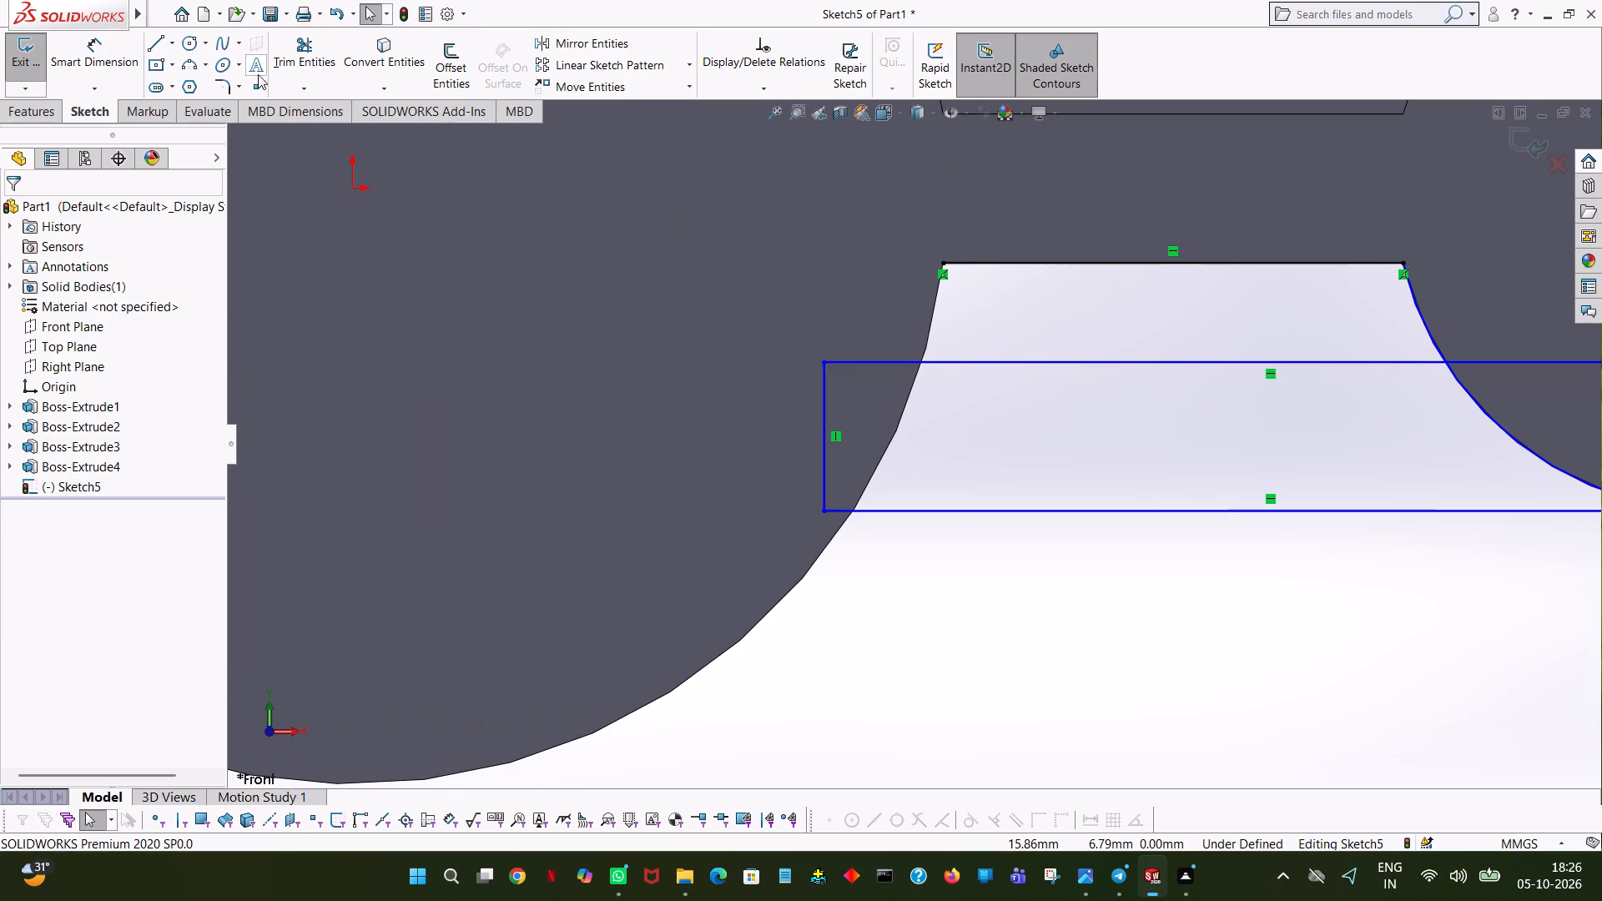
left_click(305, 67)
left_click(819, 410)
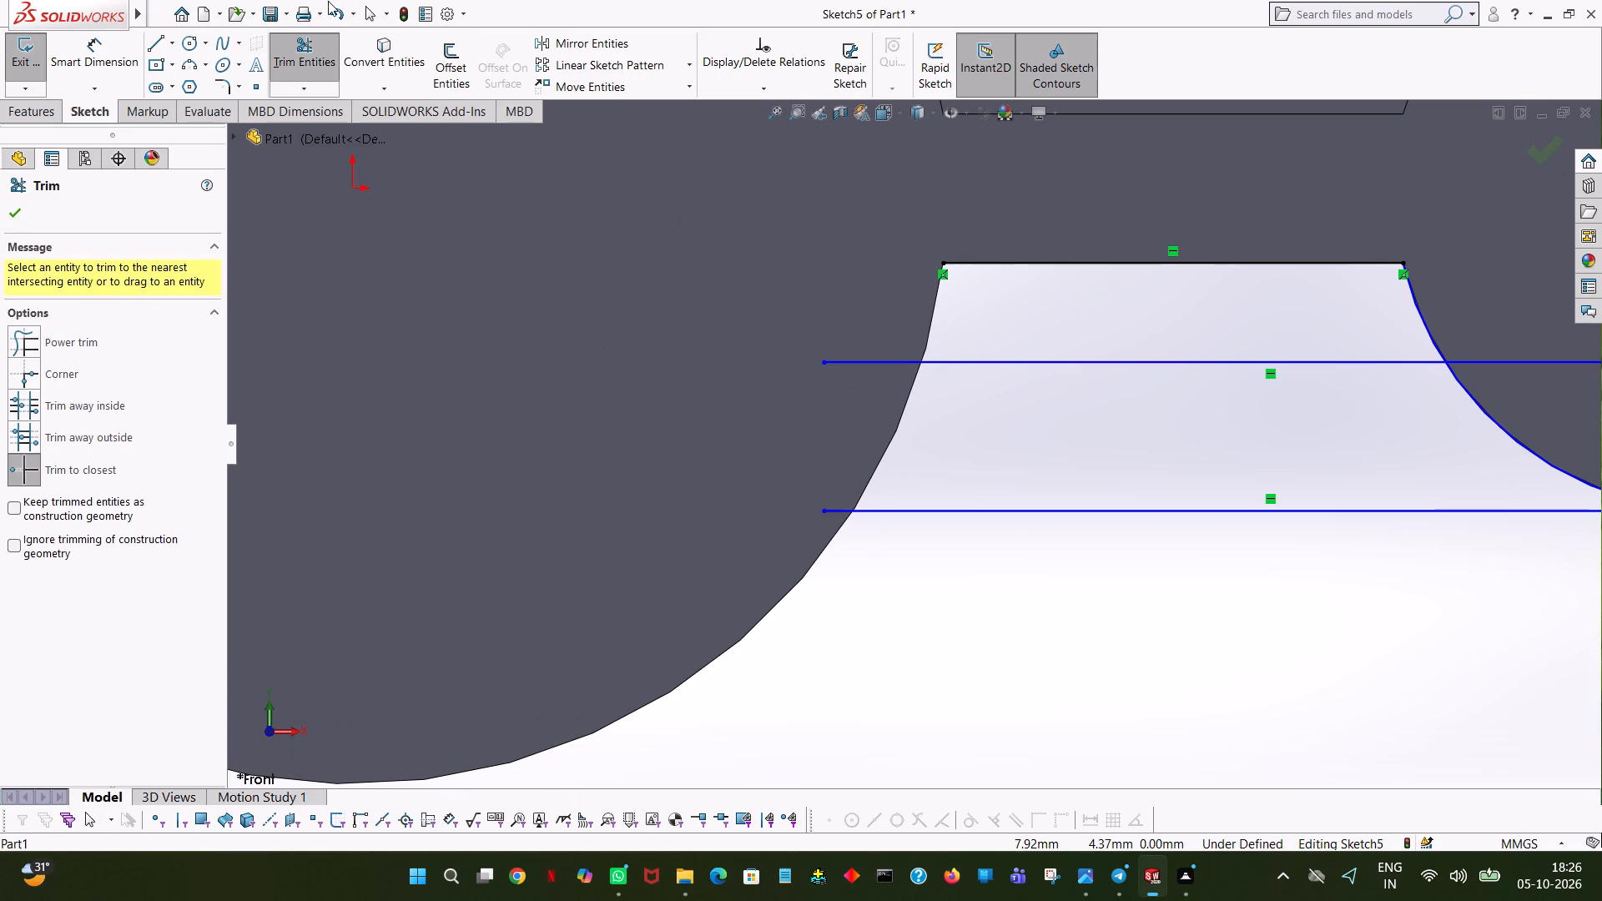
Sketch a three-point arc of about 51 mm radius along the clamp body's edge, from the web's lower corner to the lower horizontal line.
left_click(189, 64)
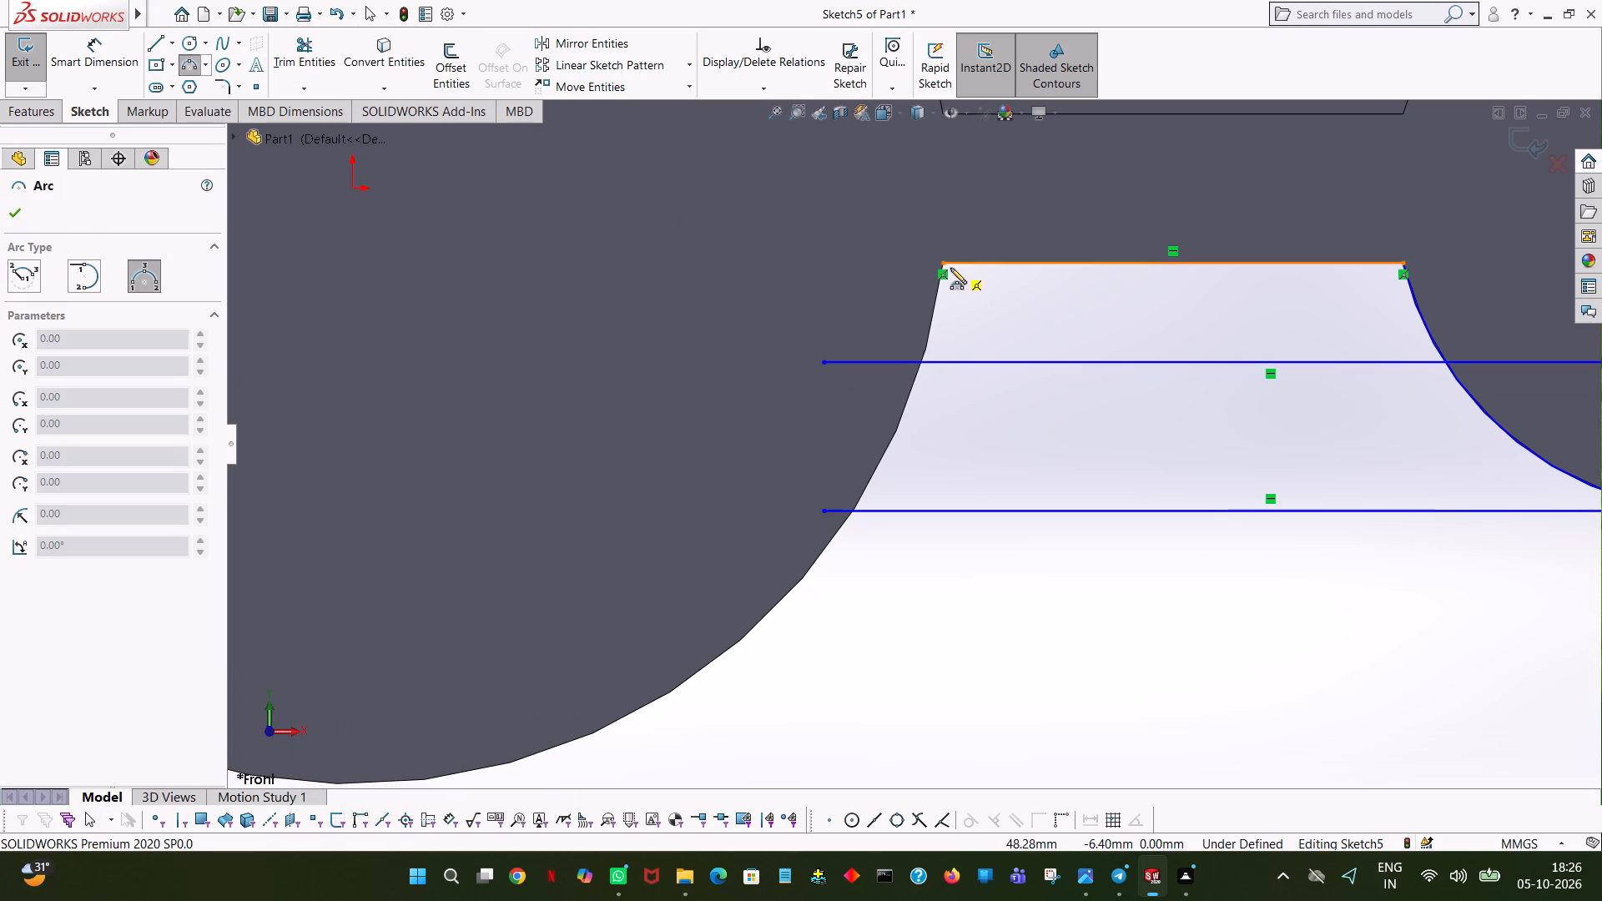
left_click(943, 262)
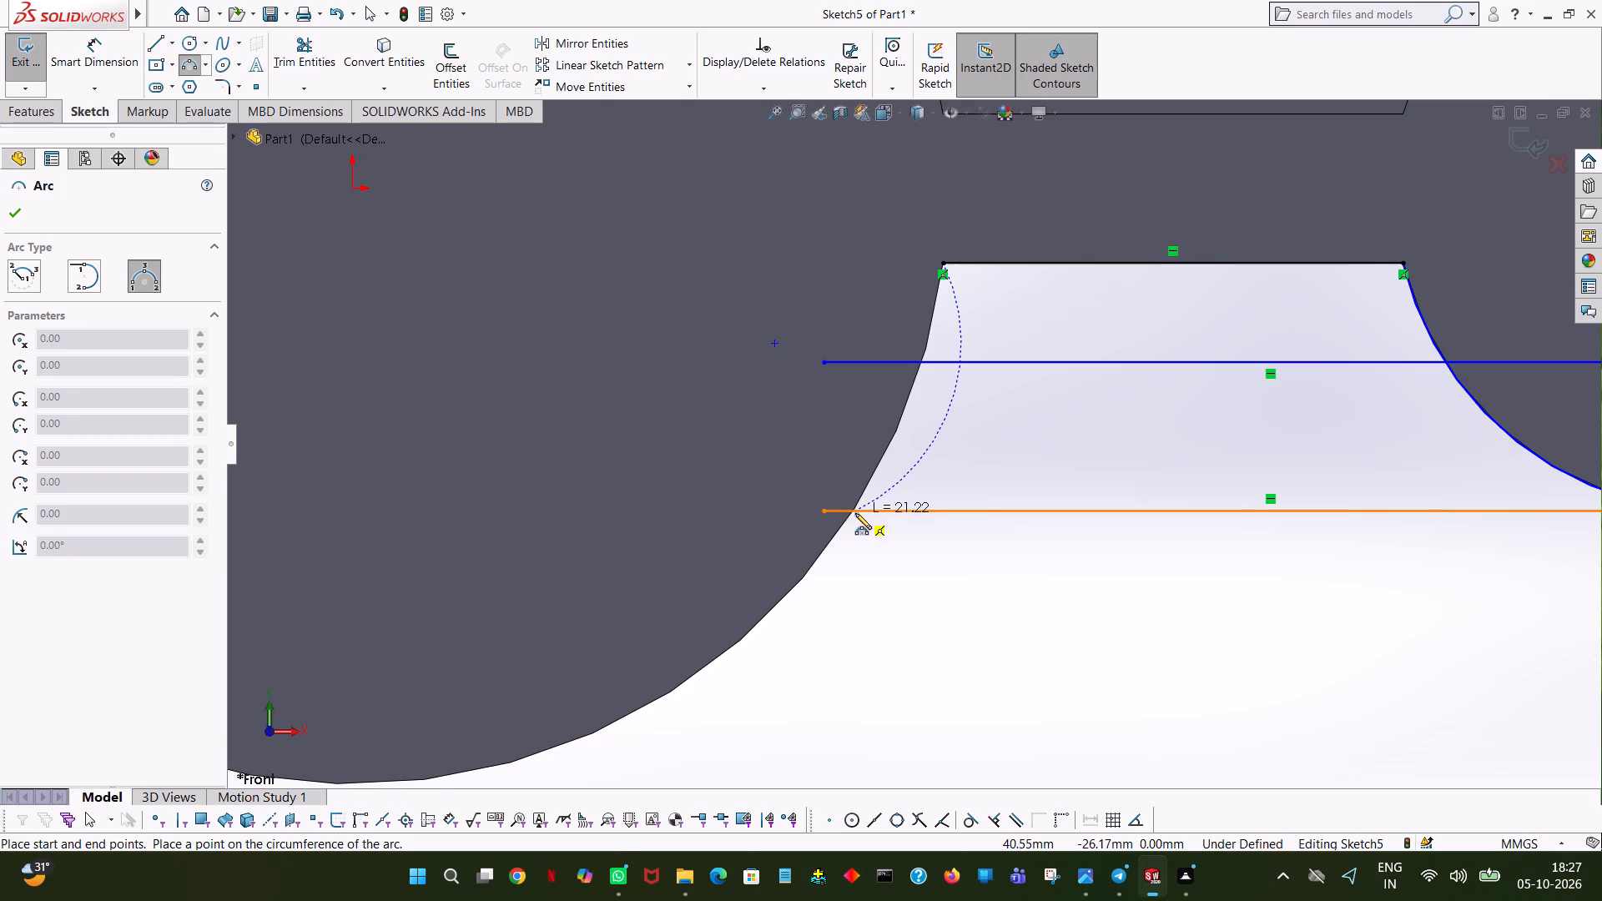
left_click(852, 511)
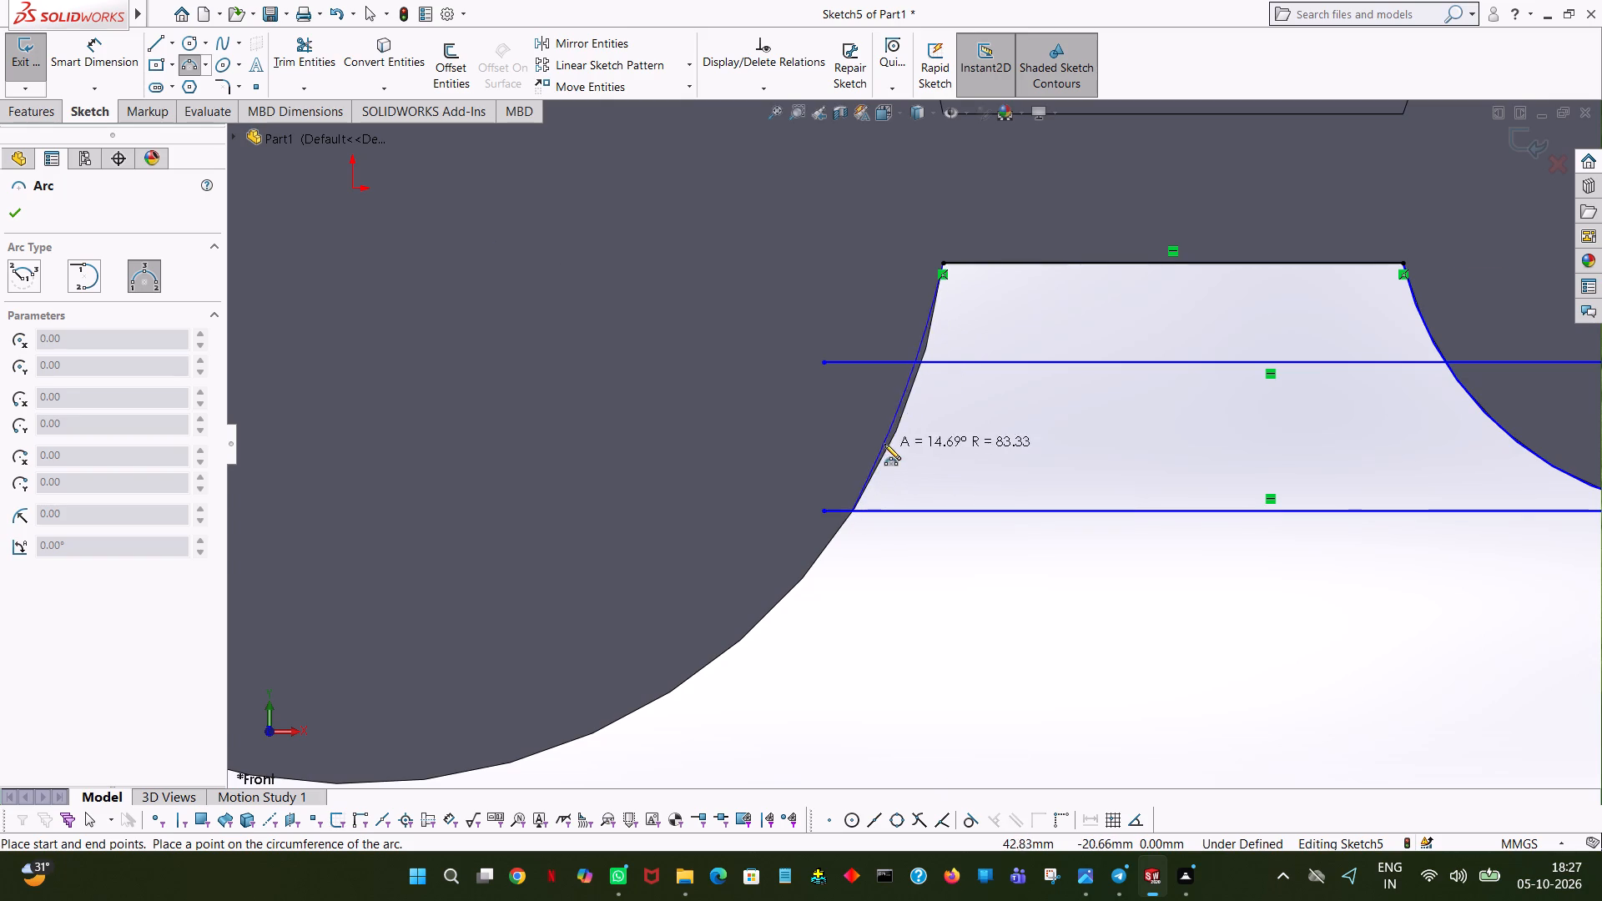
left_click(906, 404)
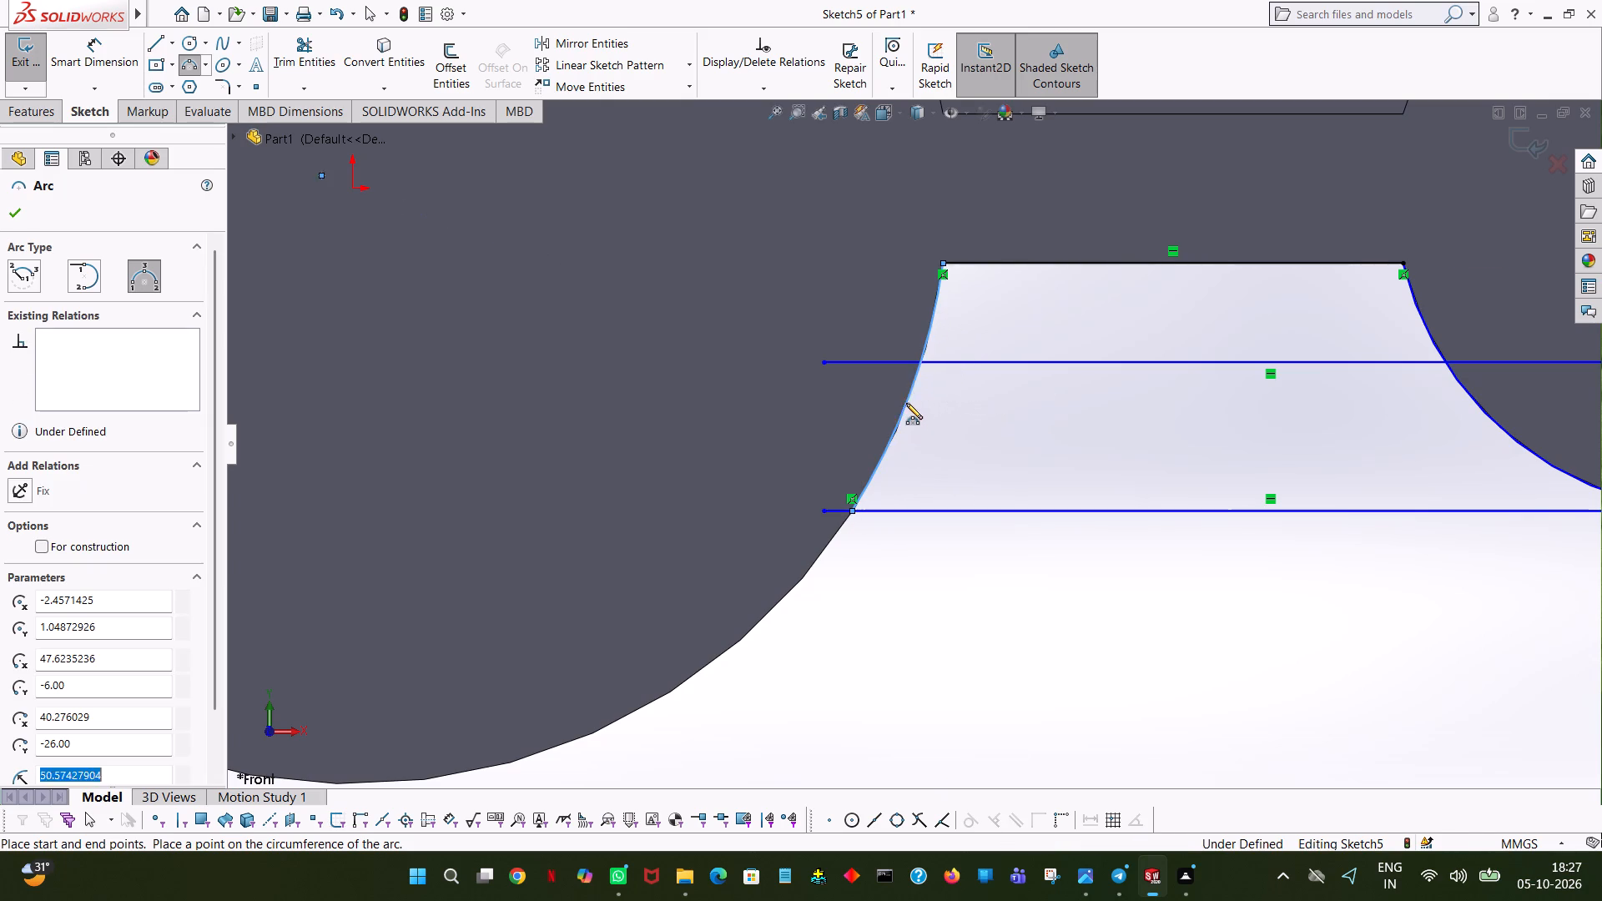
right_click(906, 400)
left_click(969, 405)
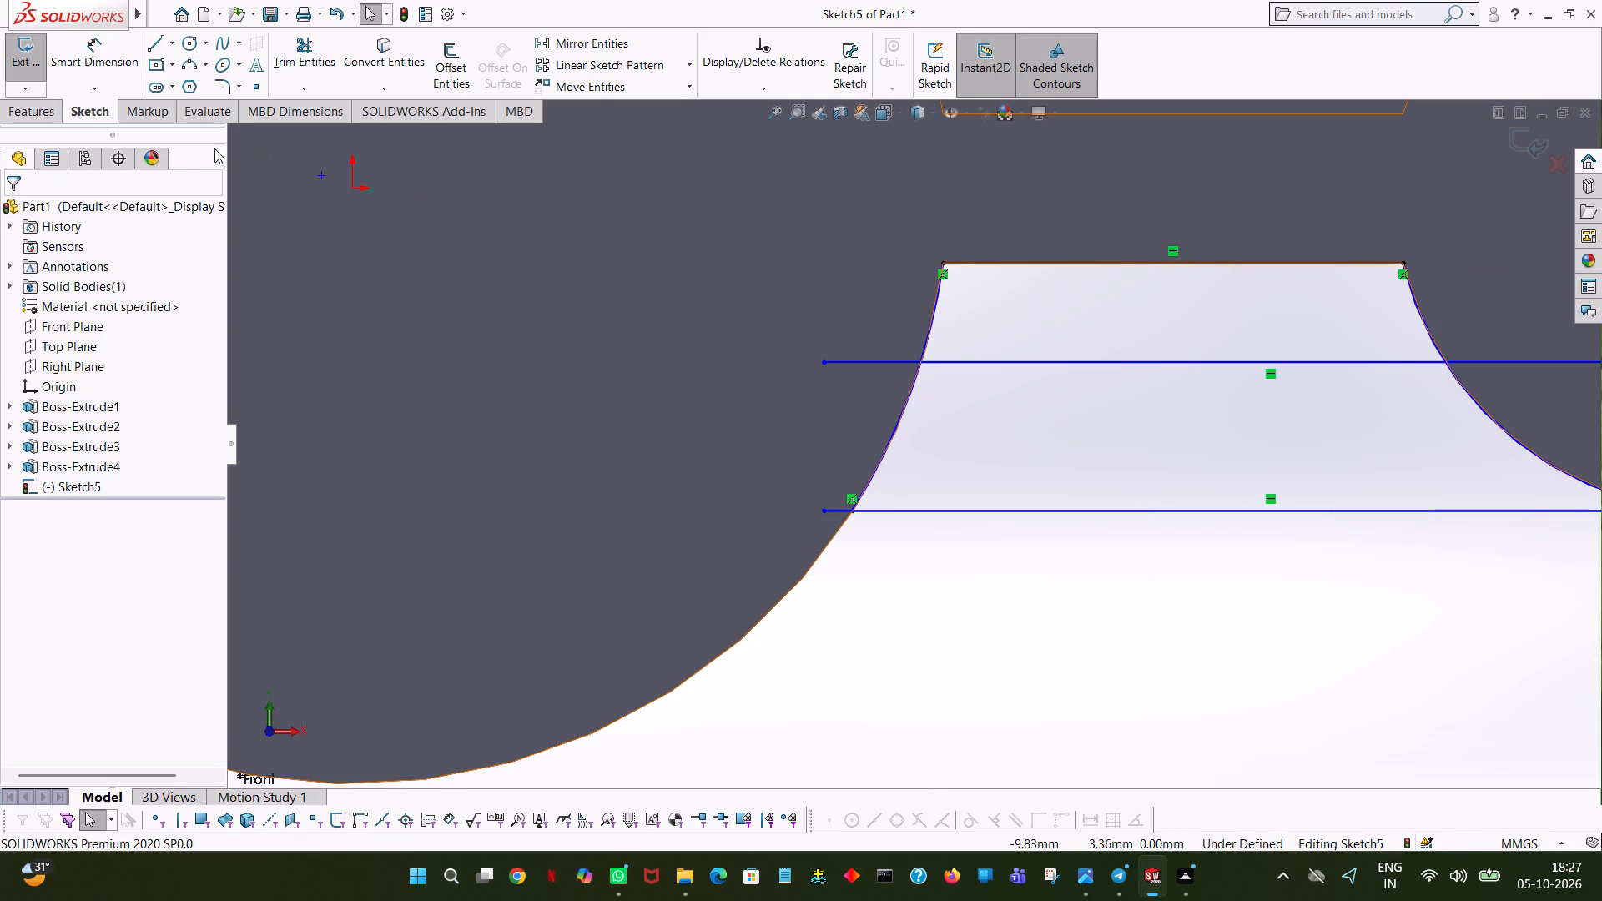
Trim away the whole upper horizontal line of the old rectangle and the lower line's overhang inside the clamp body.
left_click(294, 58)
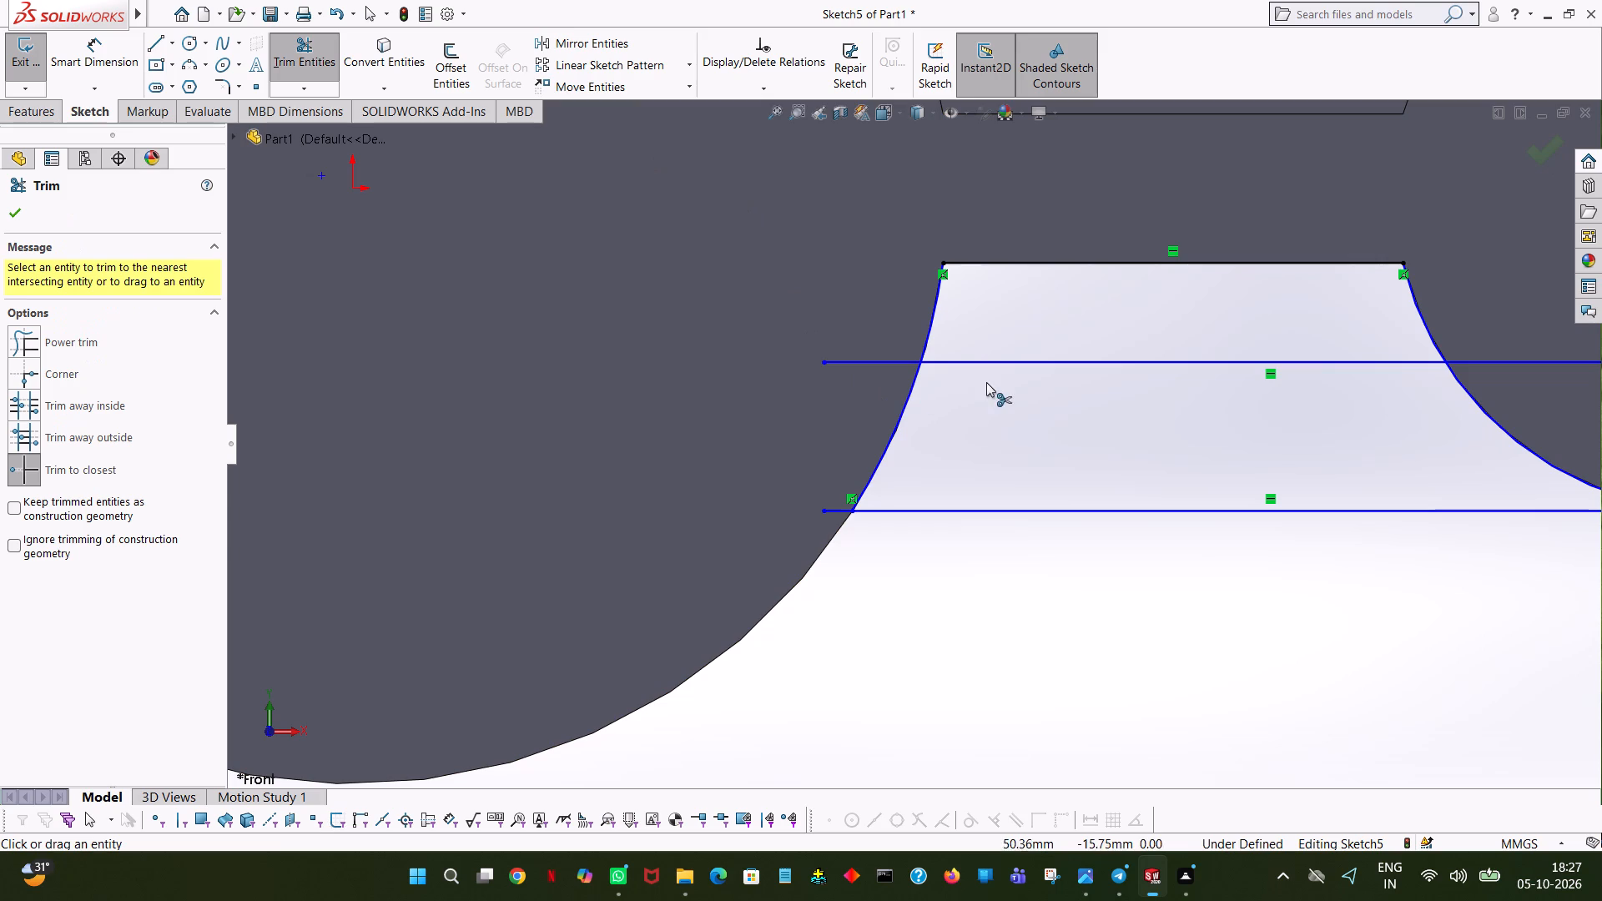
left_click(1013, 360)
left_click(883, 365)
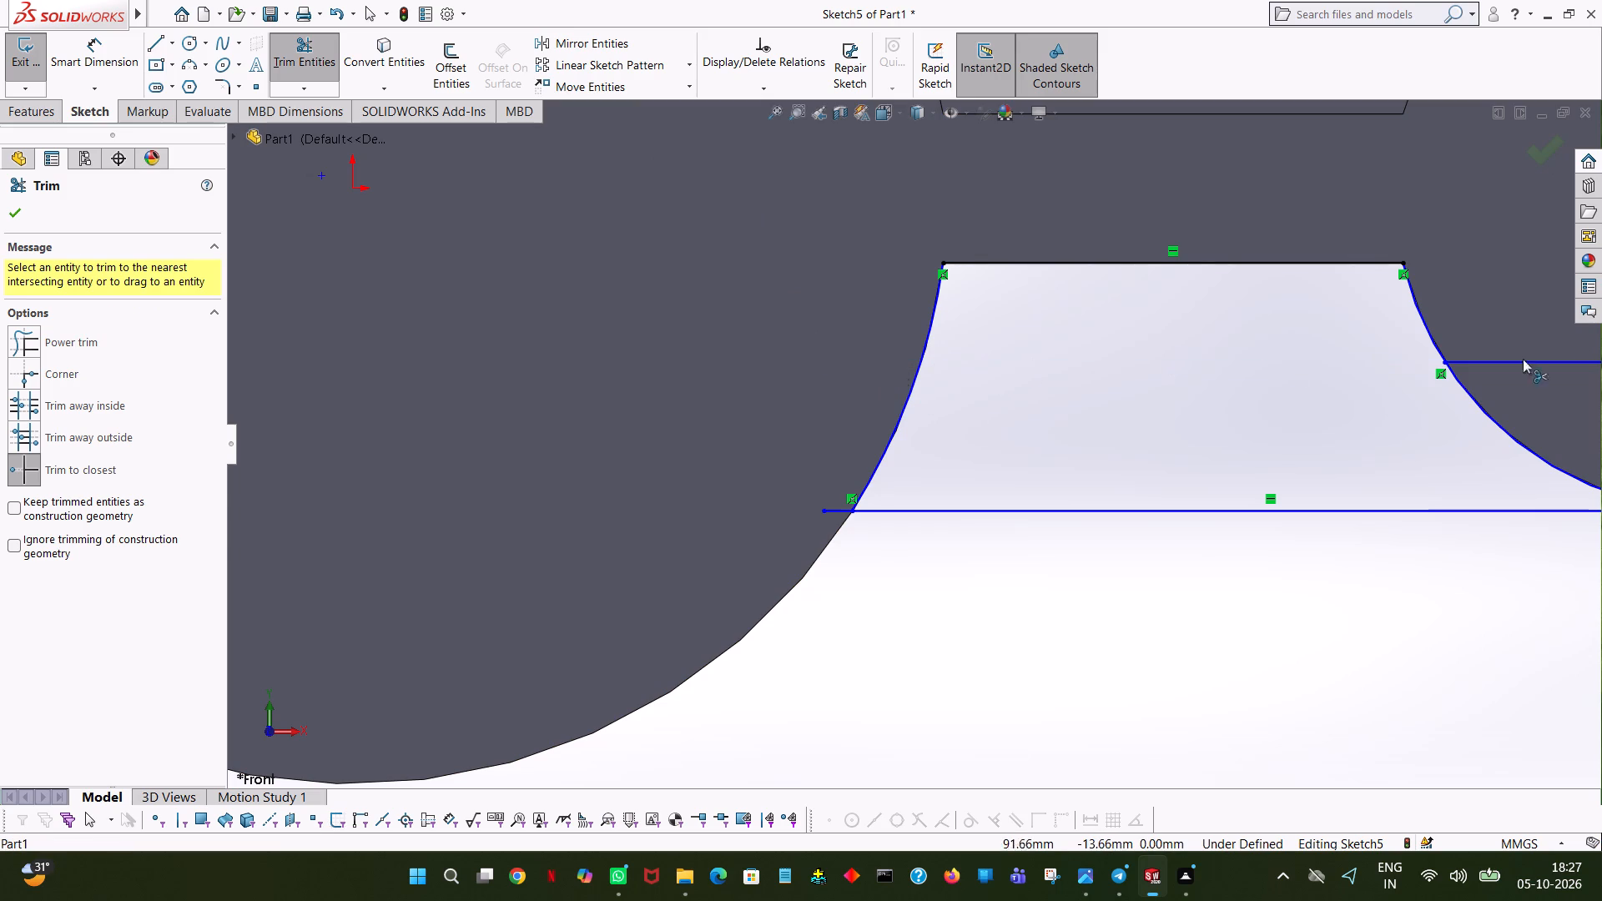
scroll(1565, 360, "down", 2, "ctrl")
scroll(1517, 359, "up", 8, "ctrl")
left_click(1065, 425, "ctrl")
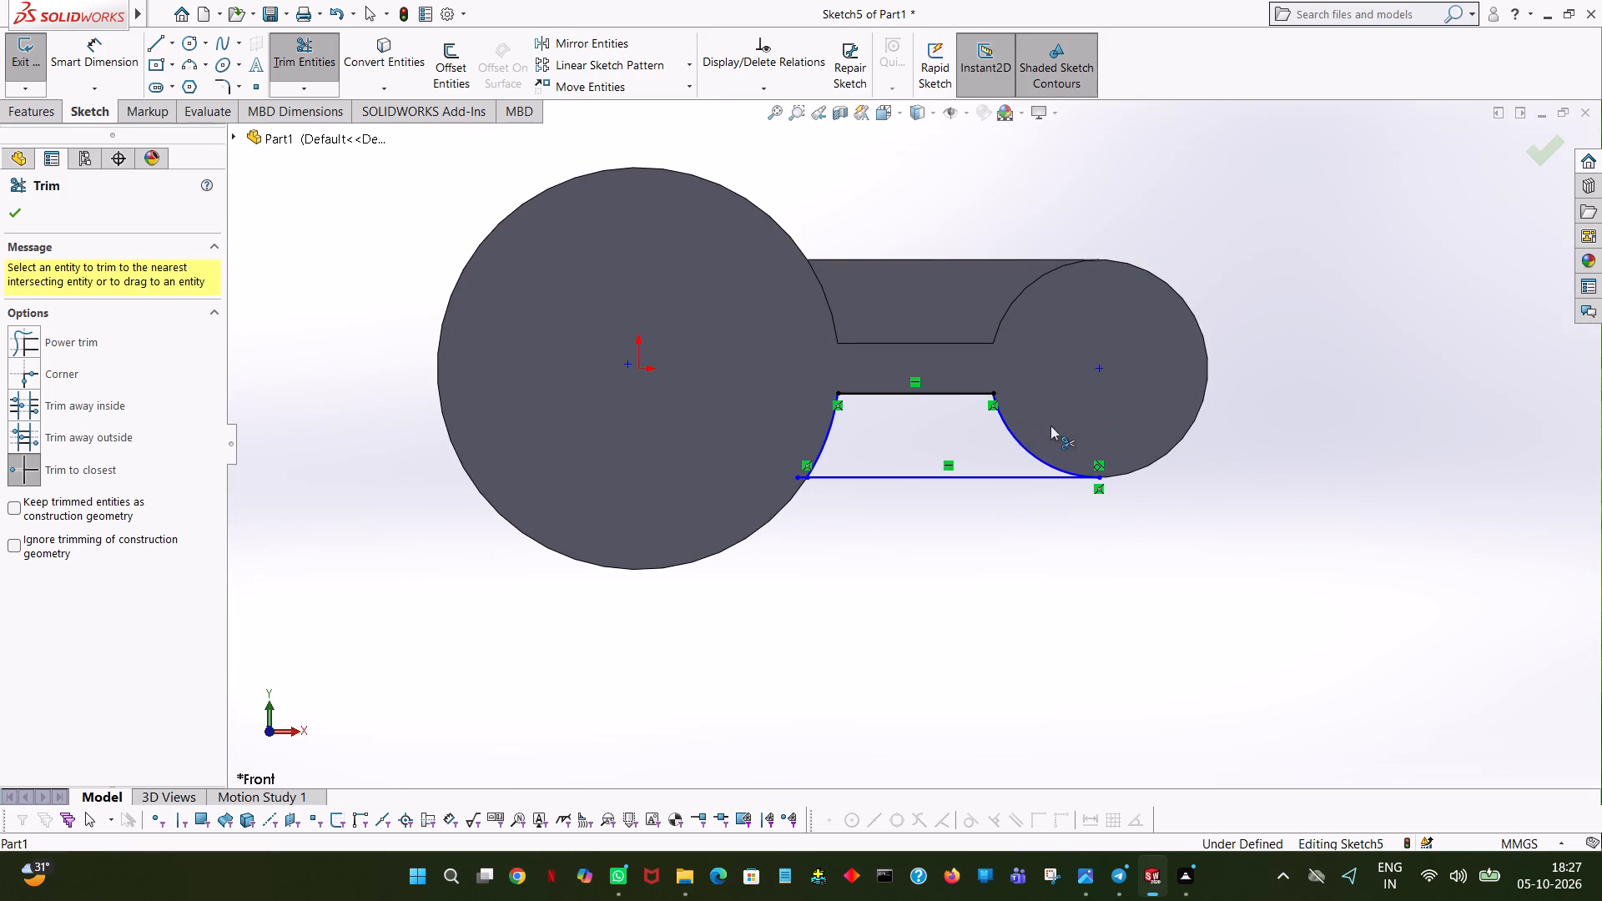
scroll(792, 471, "down", 12, "ctrl")
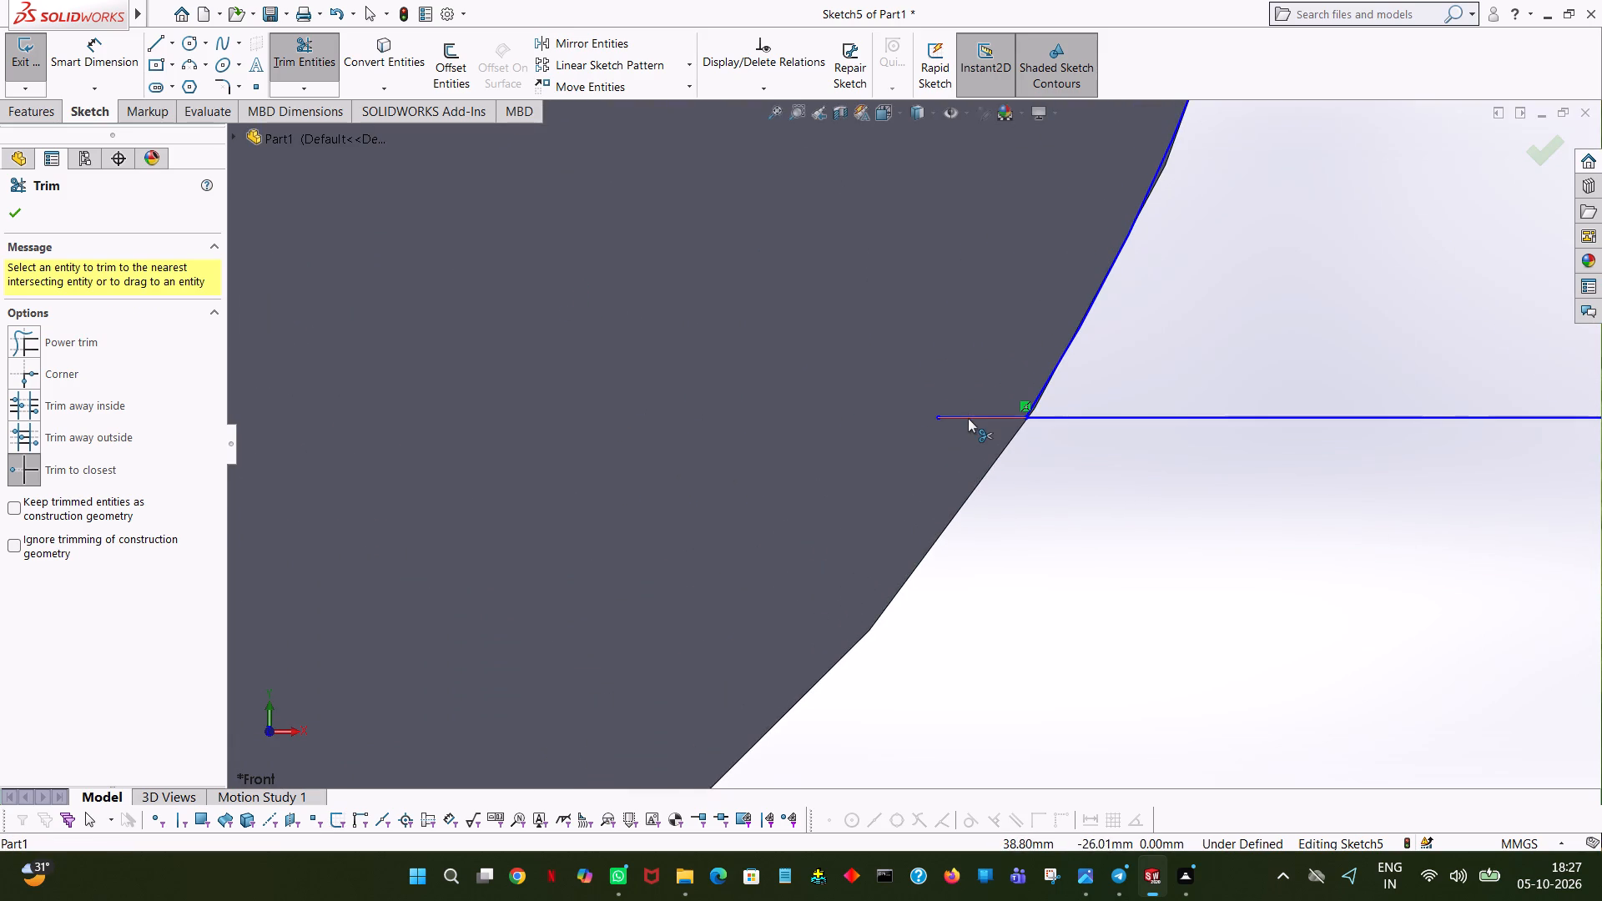
left_click(968, 418)
scroll(1154, 420, "down", 3, "ctrl")
scroll(1154, 420, "up", 13, "ctrl")
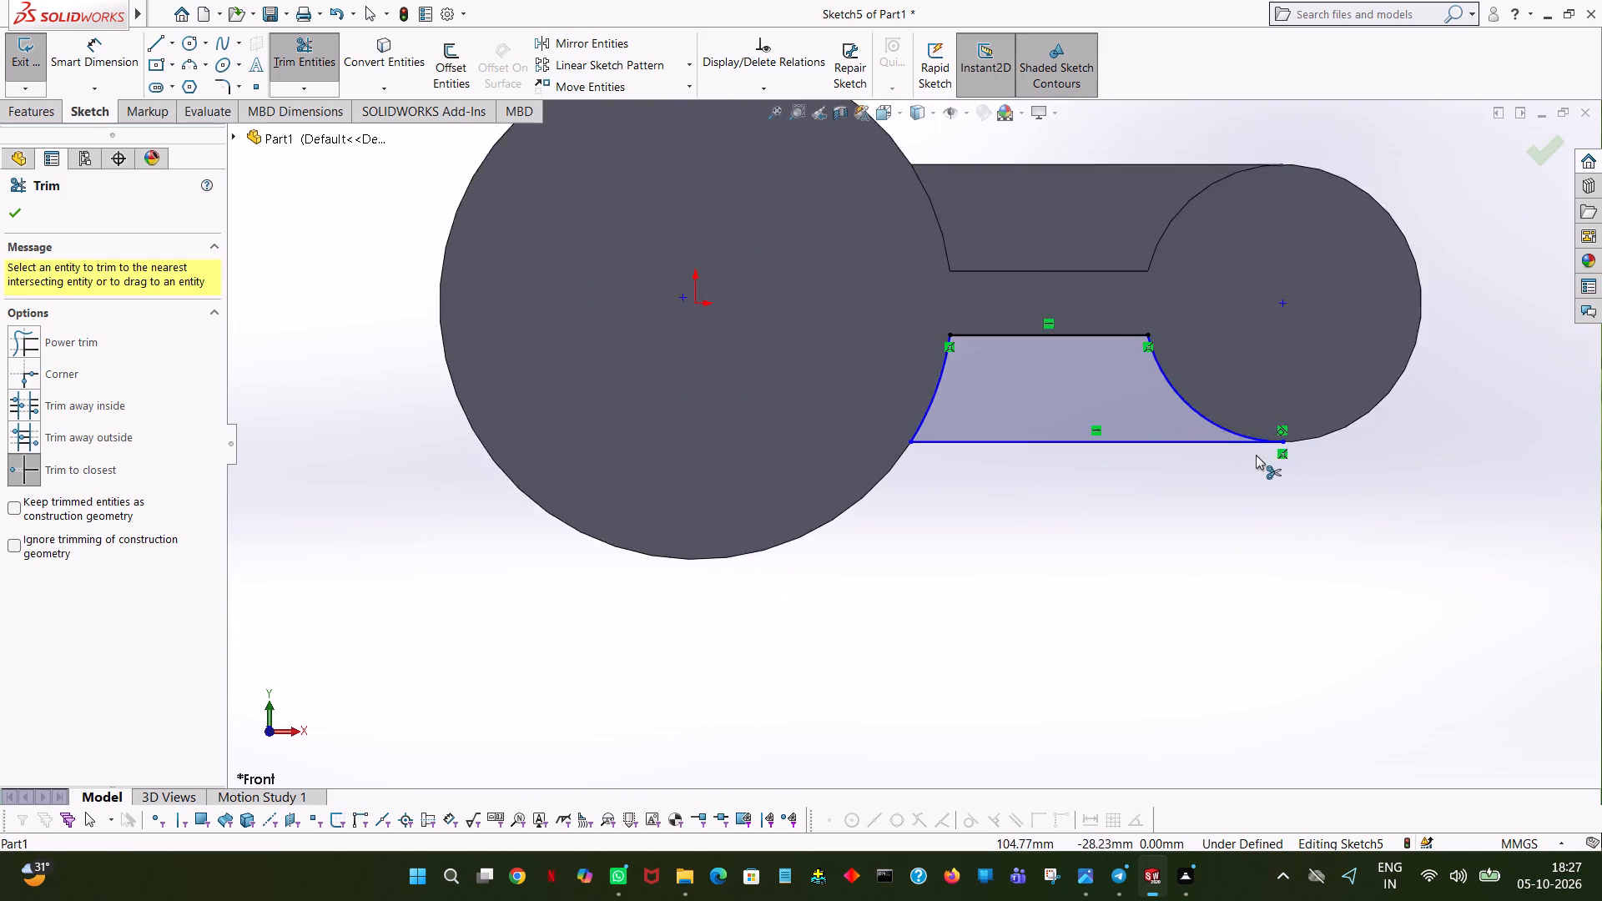
scroll(1256, 455, "up", 2, "ctrl")
scroll(1258, 466, "down", 3, "ctrl")
scroll(1289, 102, "up", 4, "ctrl")
left_click(1539, 150, "ctrl")
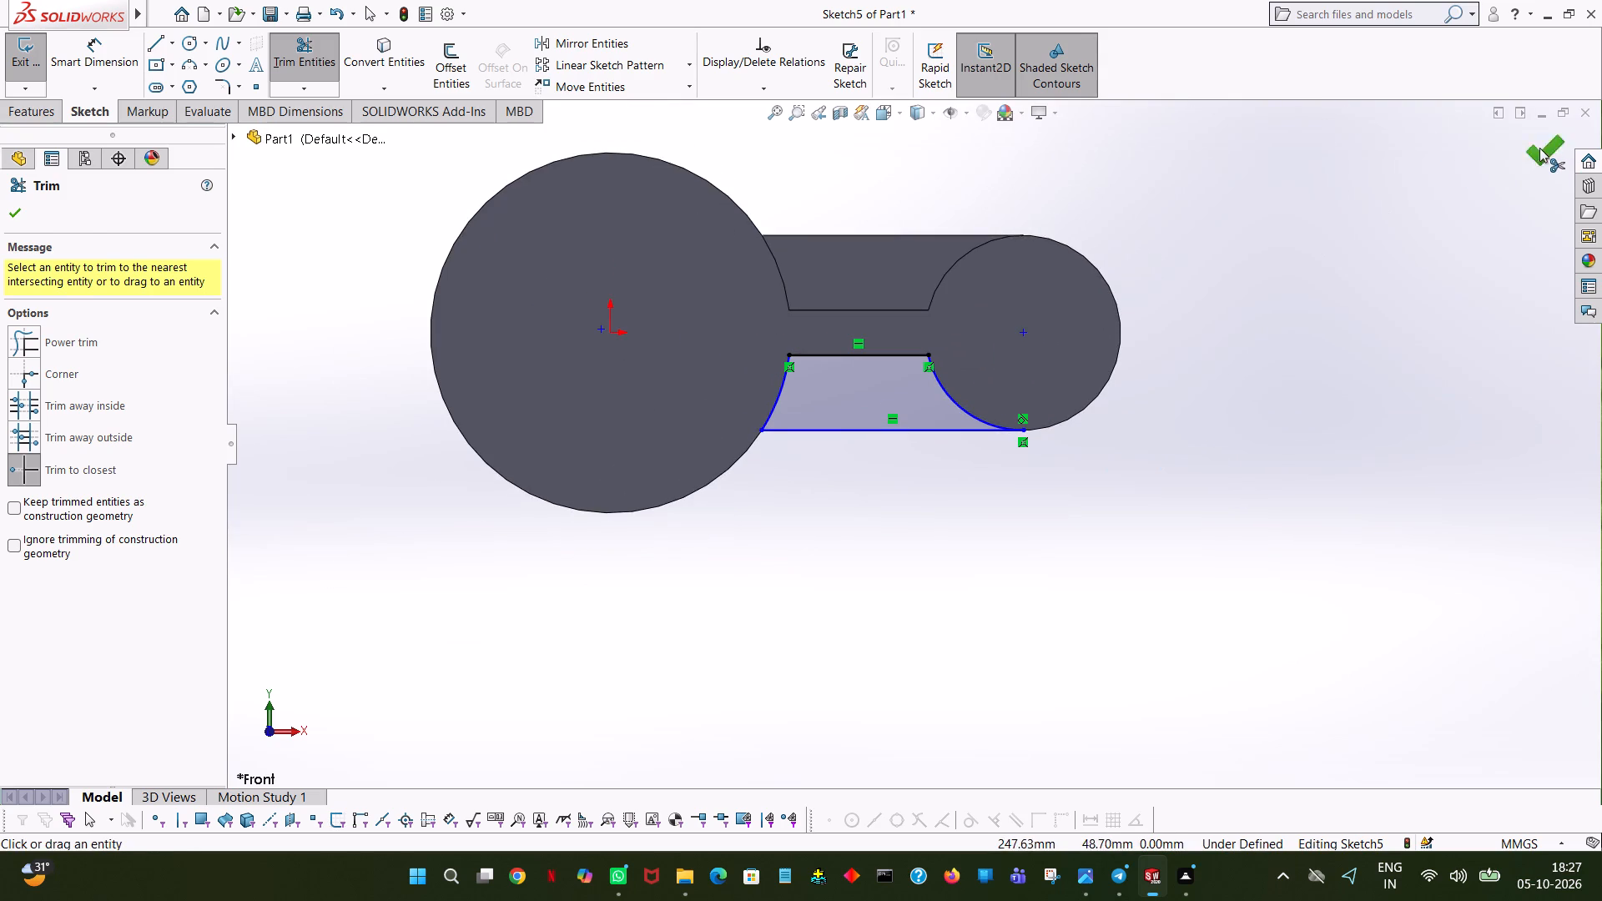
Extrude the closed profile below the web 12 mm with the Mid Plane end condition, merging it with the existing body.
left_click(50, 108)
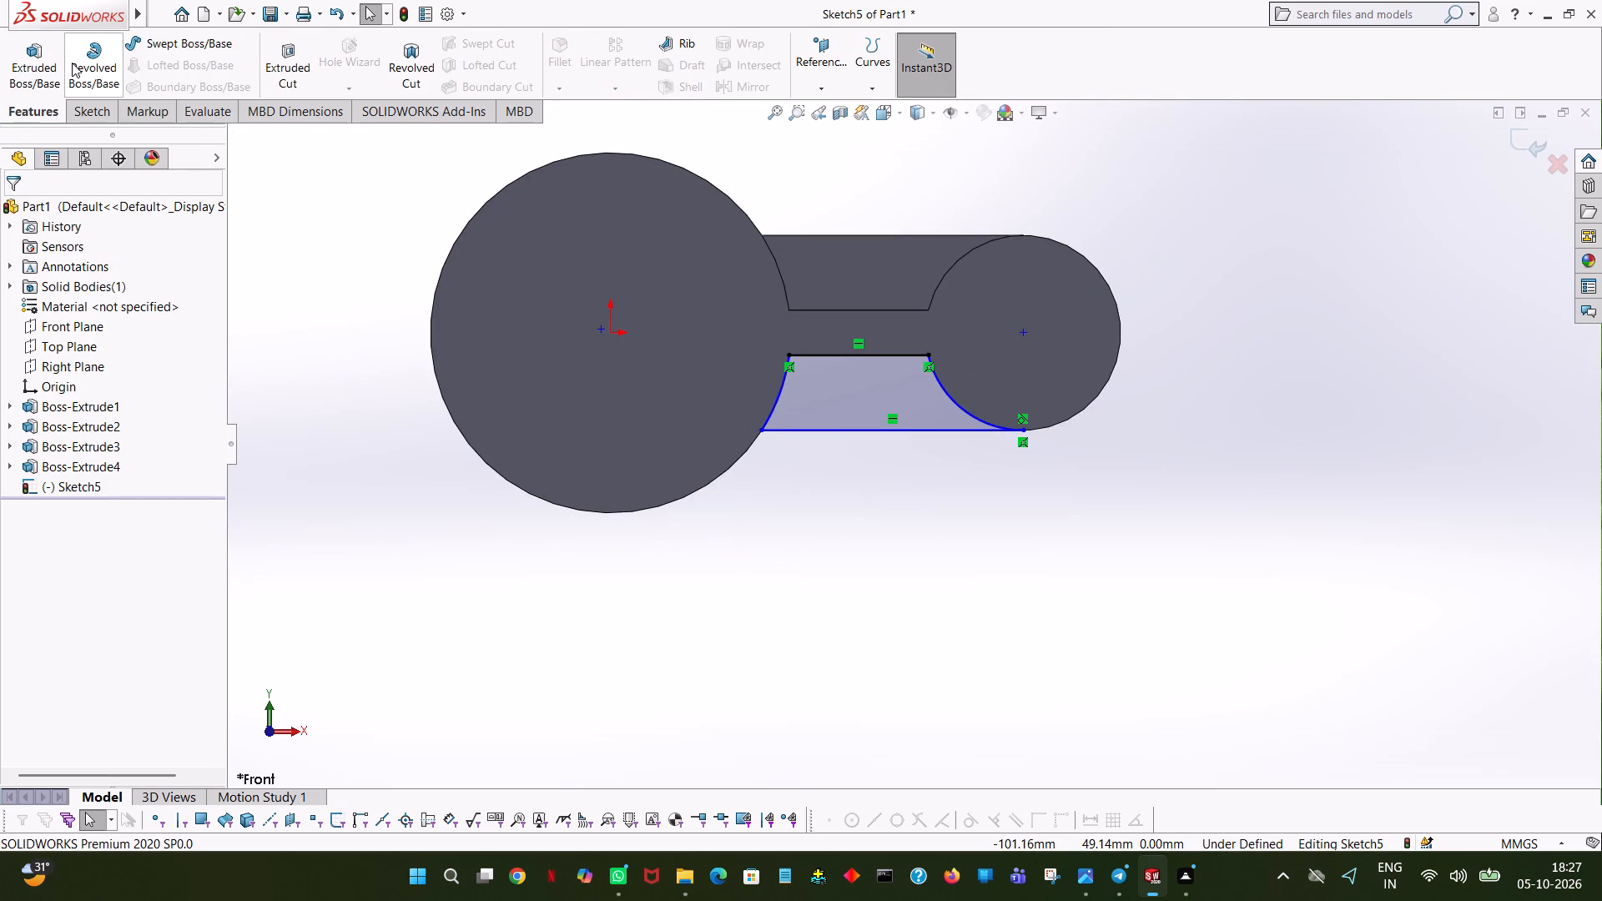
left_click(44, 63)
middle_click_drag(1243, 249, 1158, 278)
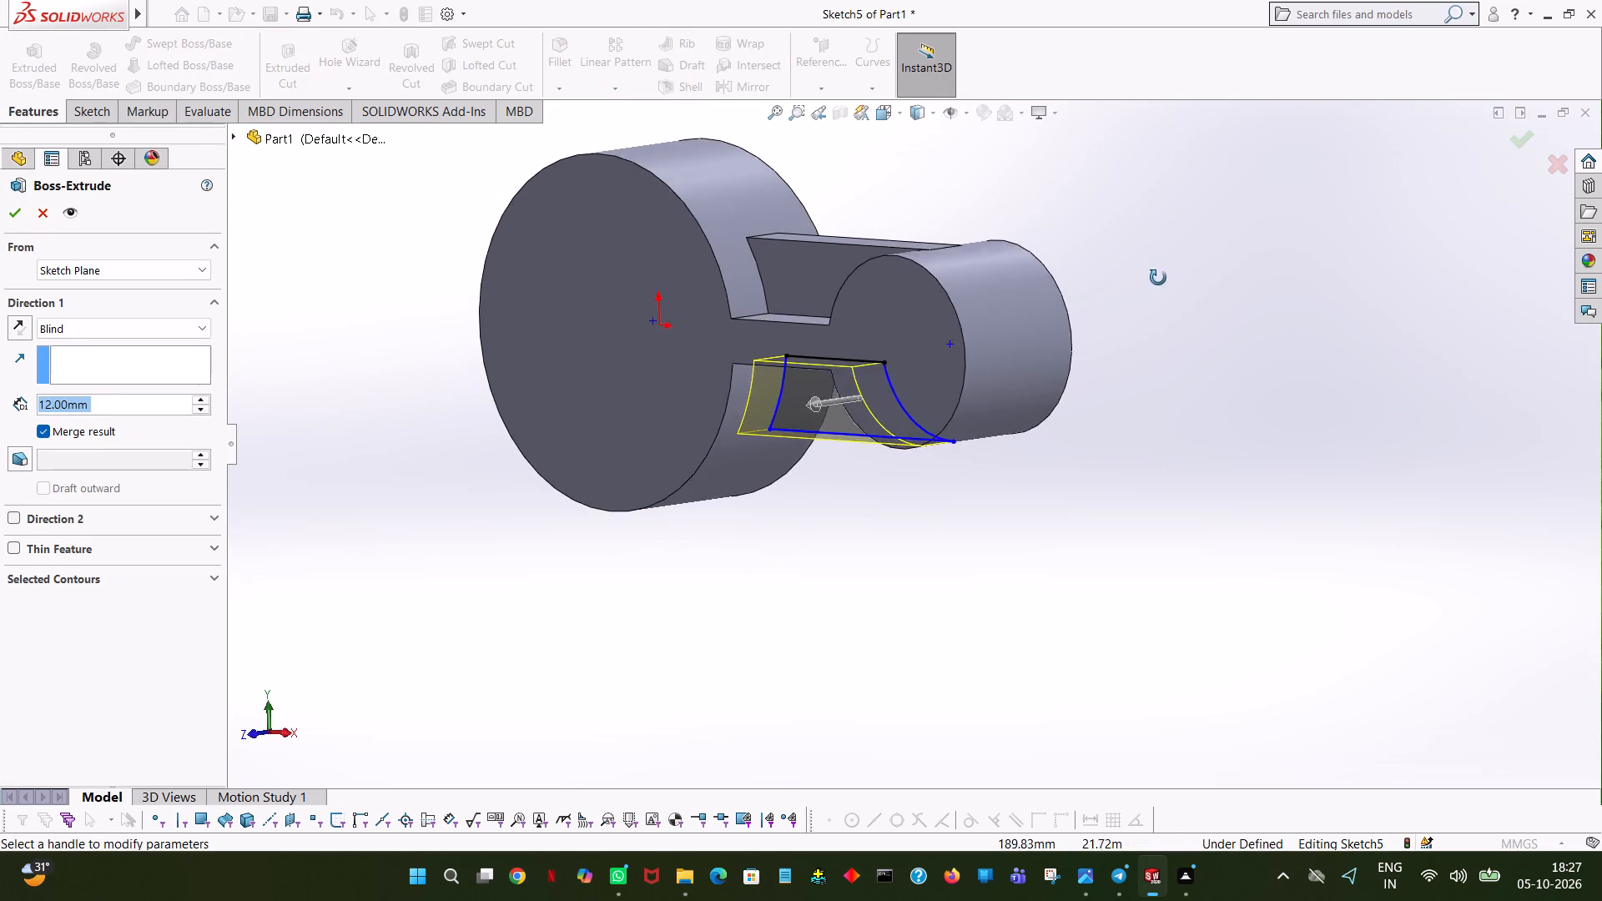
middle_click_drag(1158, 278, 1106, 406)
left_click(41, 323)
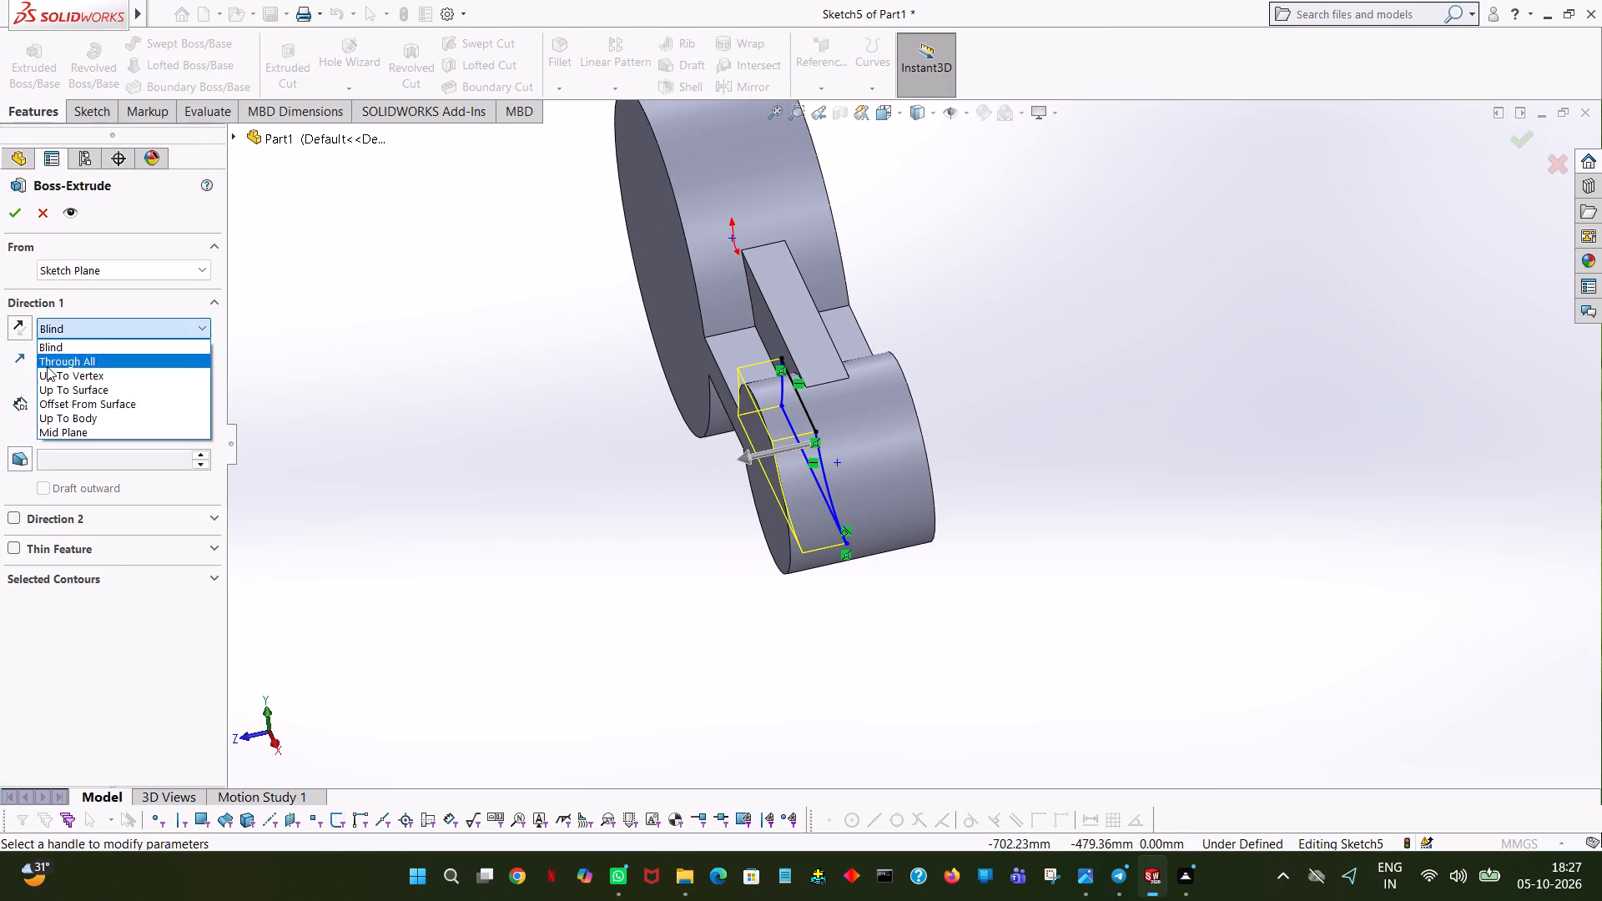
left_click(46, 433)
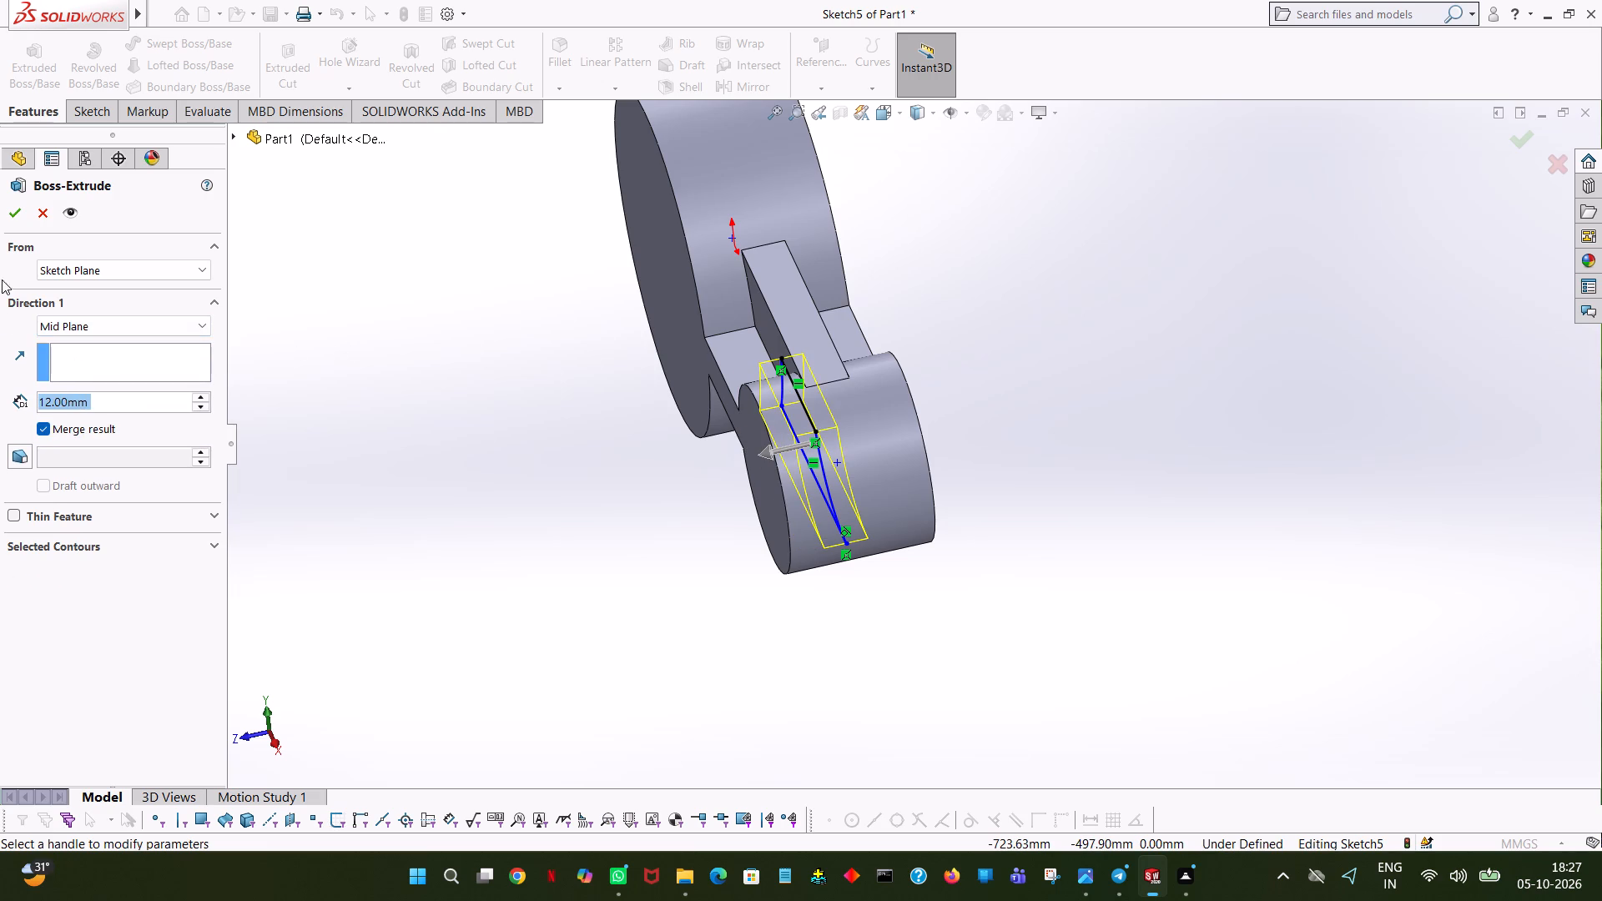
left_click(19, 206)
left_click(378, 418)
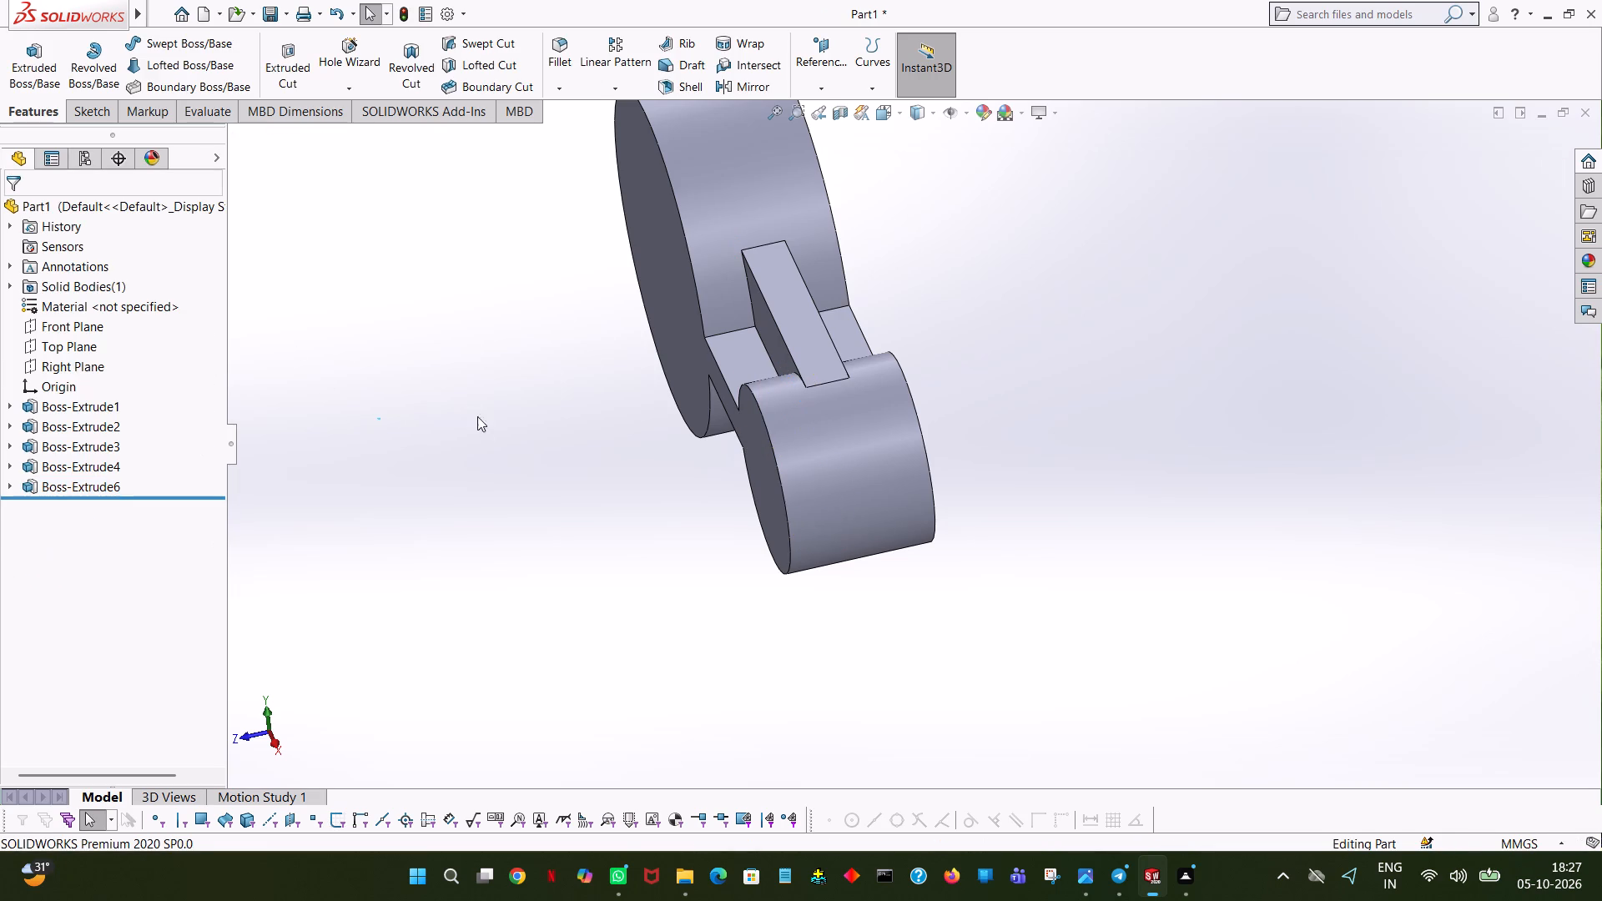
Examine the clamp body, hub, web and both ribs from several sides.
middle_click_drag(512, 420, 480, 484)
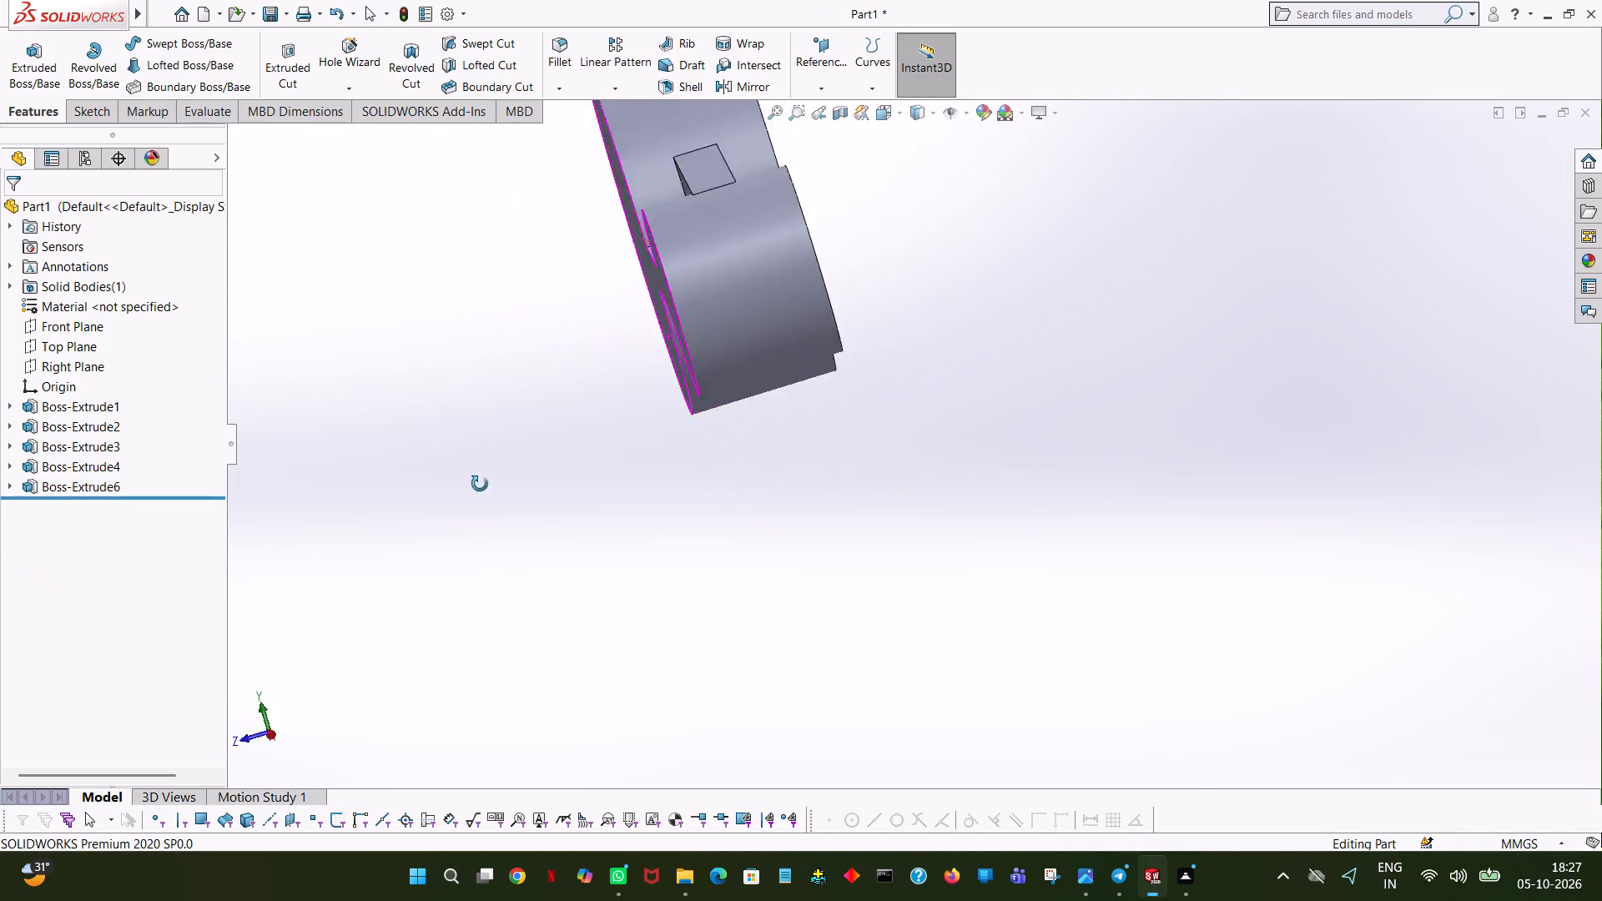
middle_click_drag(480, 484, 627, 543)
left_click(1279, 316)
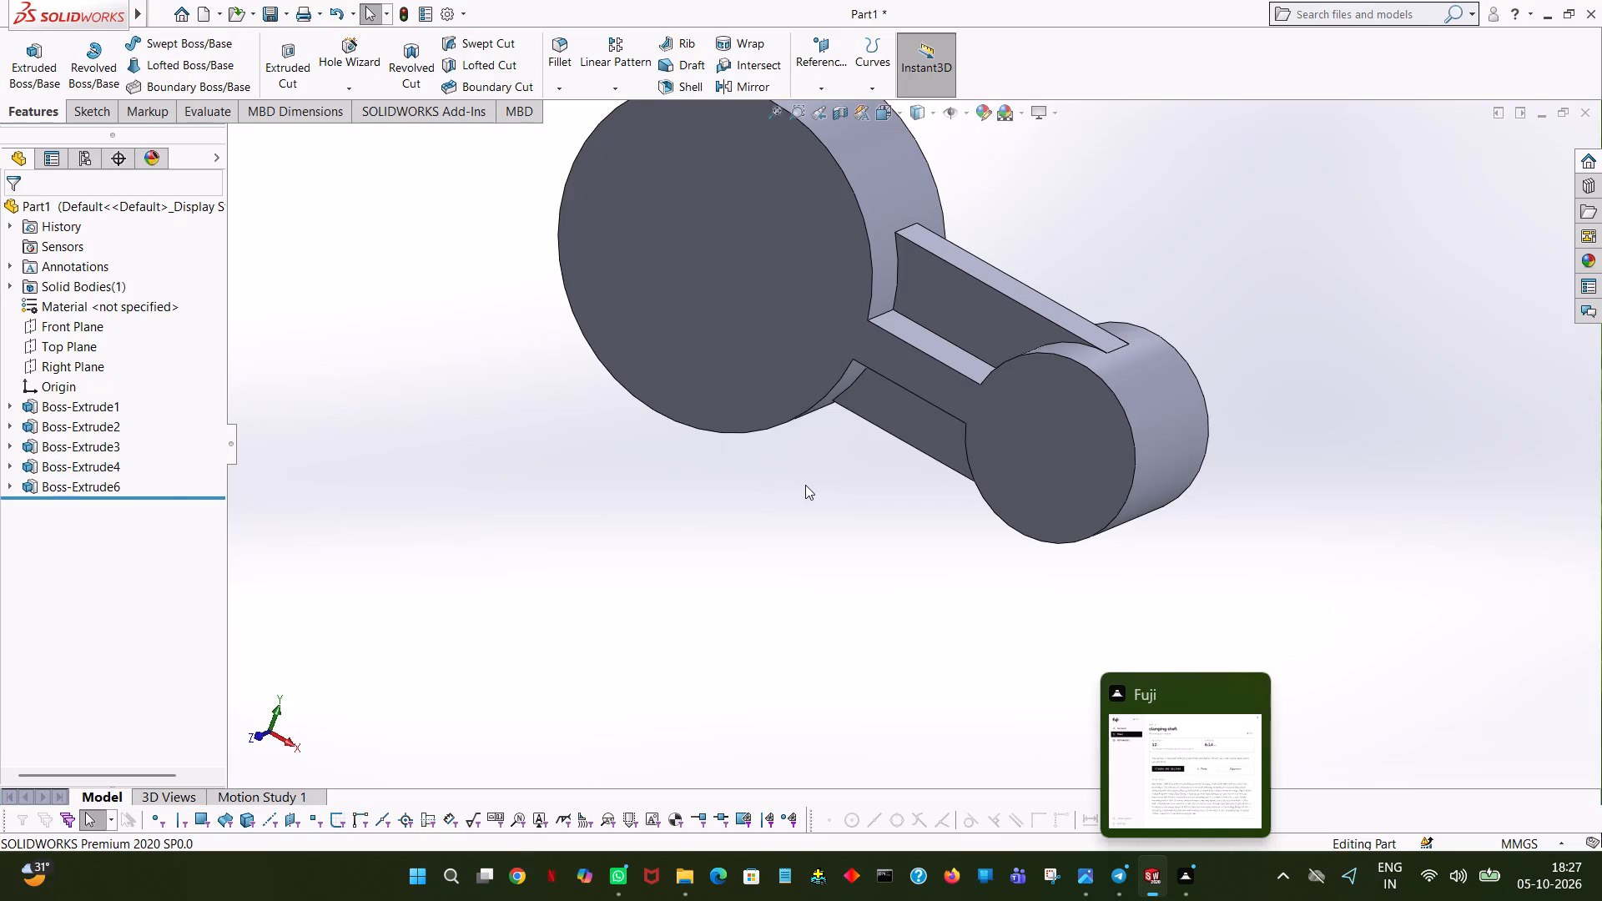
scroll(805, 485, "down", 6, "ctrl")
scroll(805, 485, "up", 8, "ctrl")
middle_click_drag(1112, 505, 1109, 500)
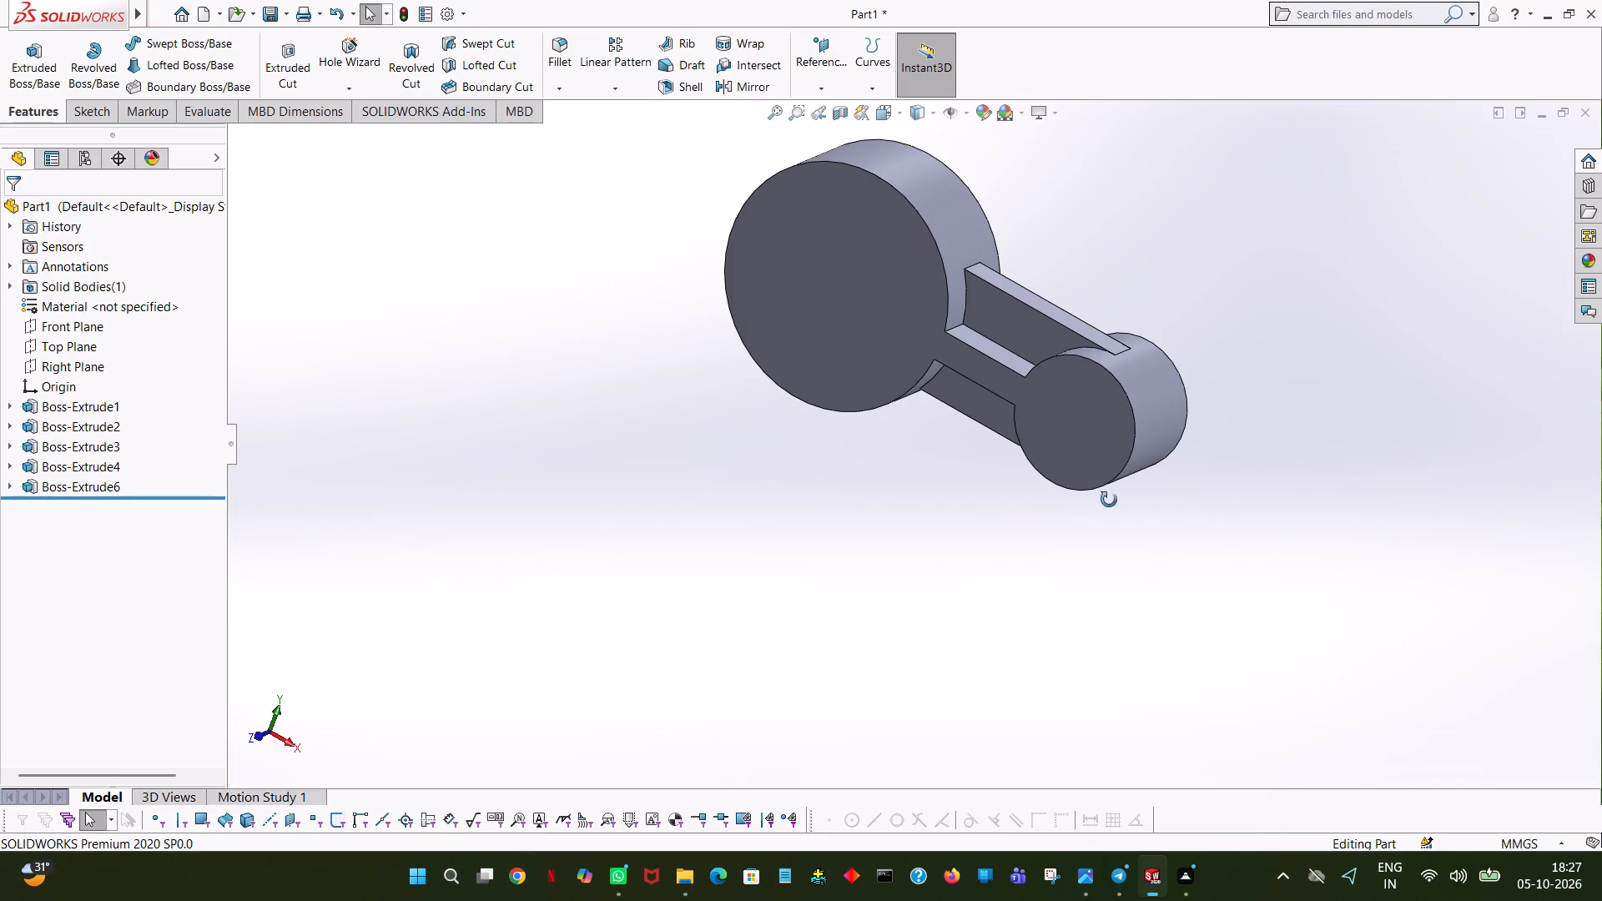
middle_click_drag(1109, 500, 1120, 457)
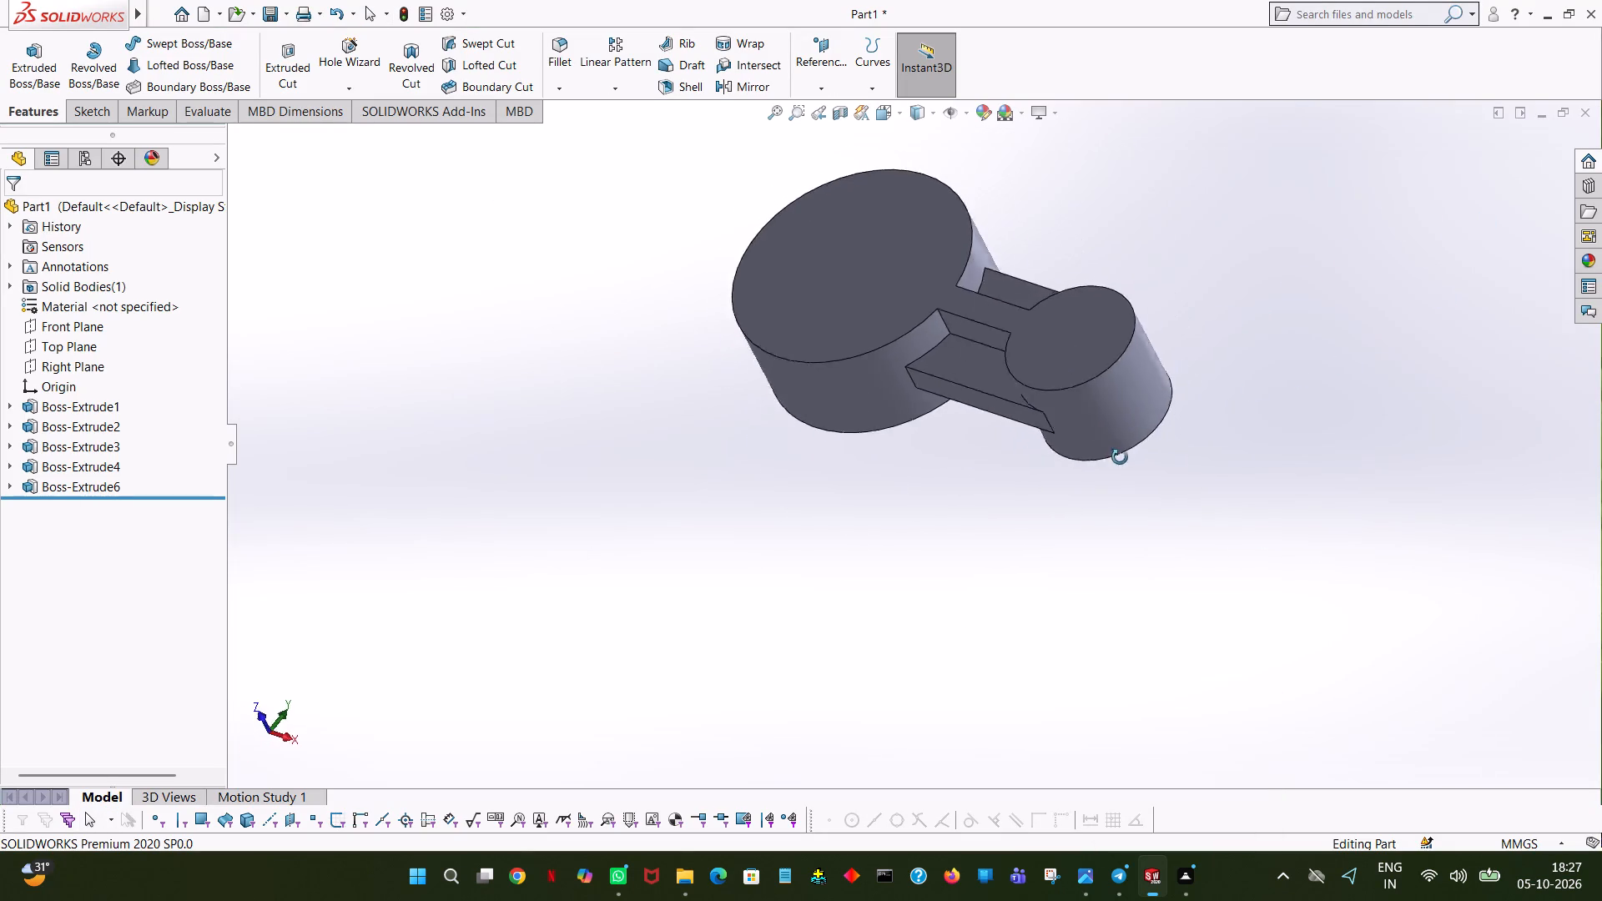
middle_click_drag(1120, 457, 1125, 612)
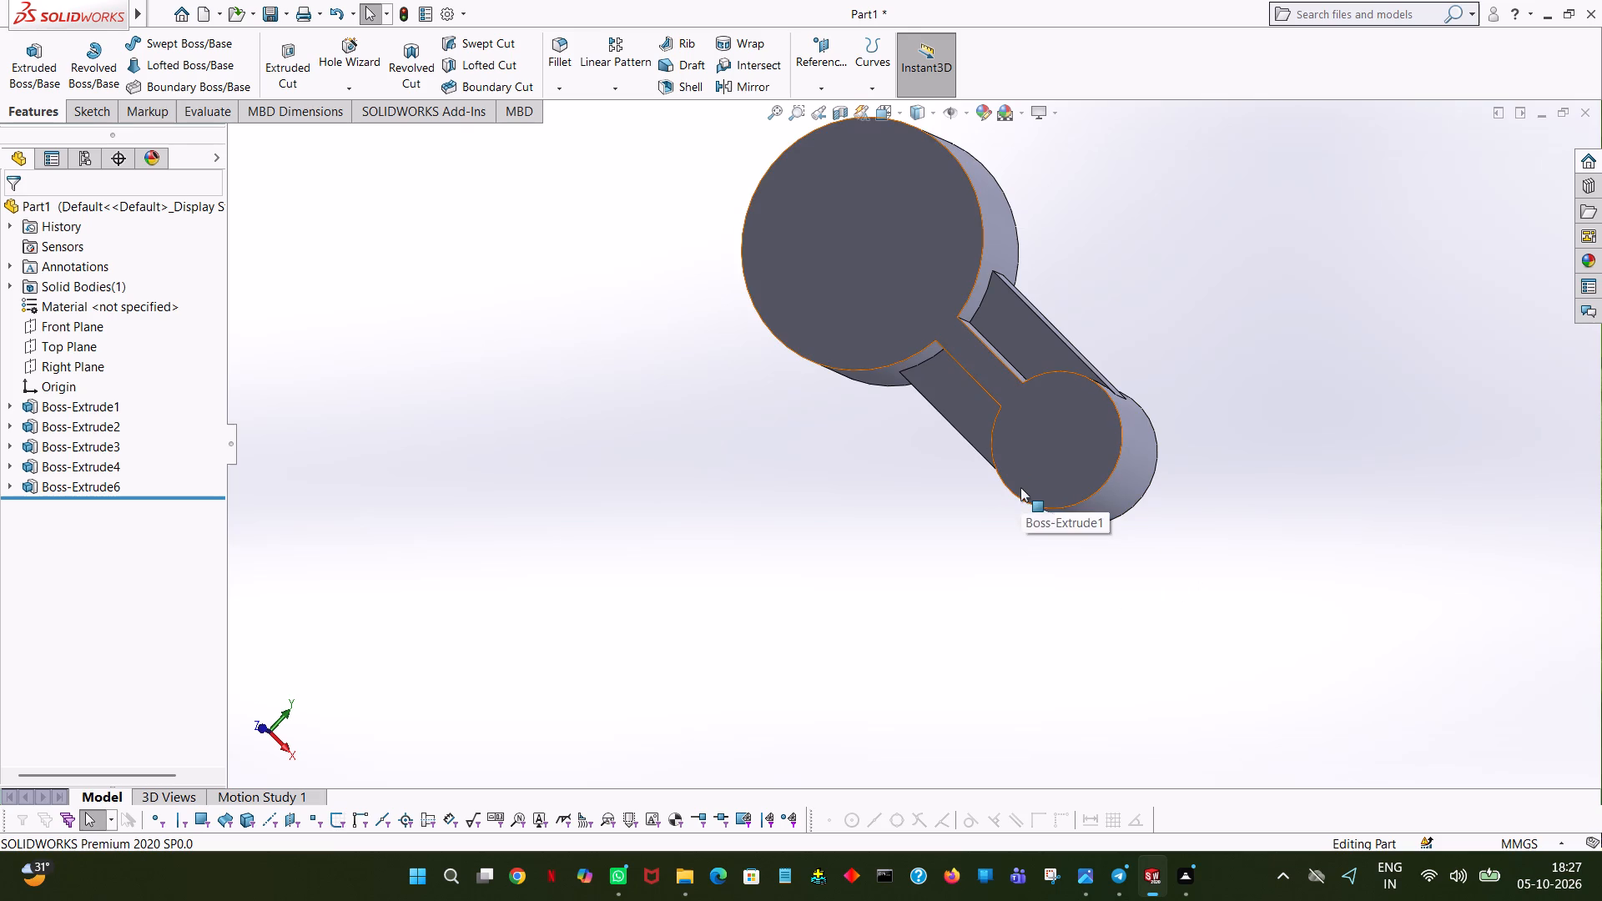
middle_click_drag(1084, 422, 1065, 240)
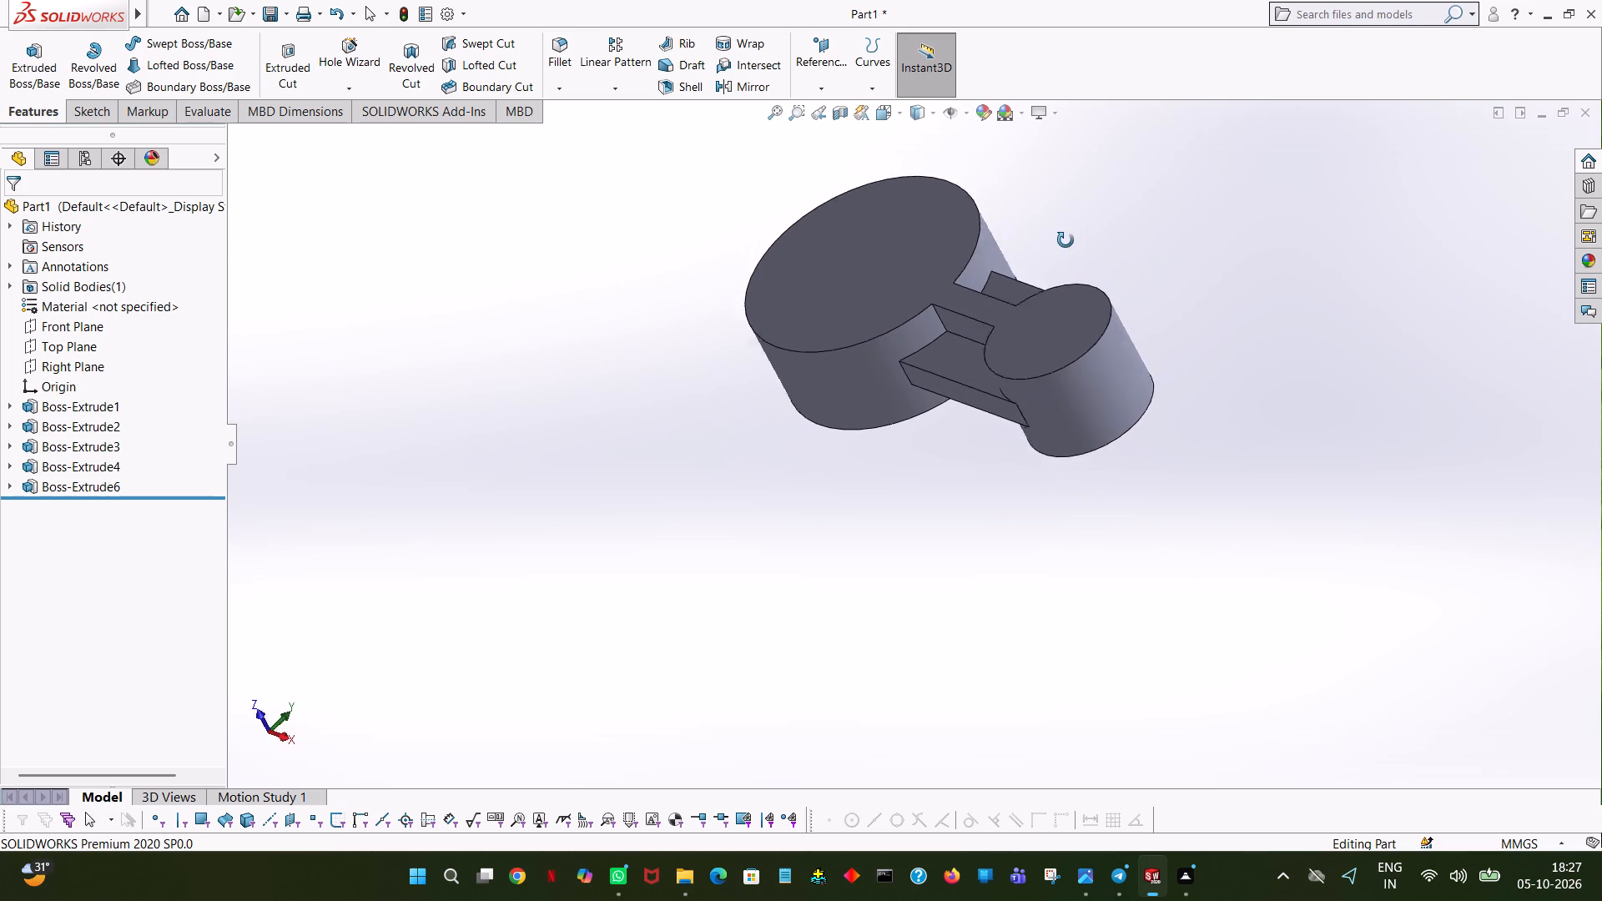
middle_click_drag(1065, 240, 1196, 226)
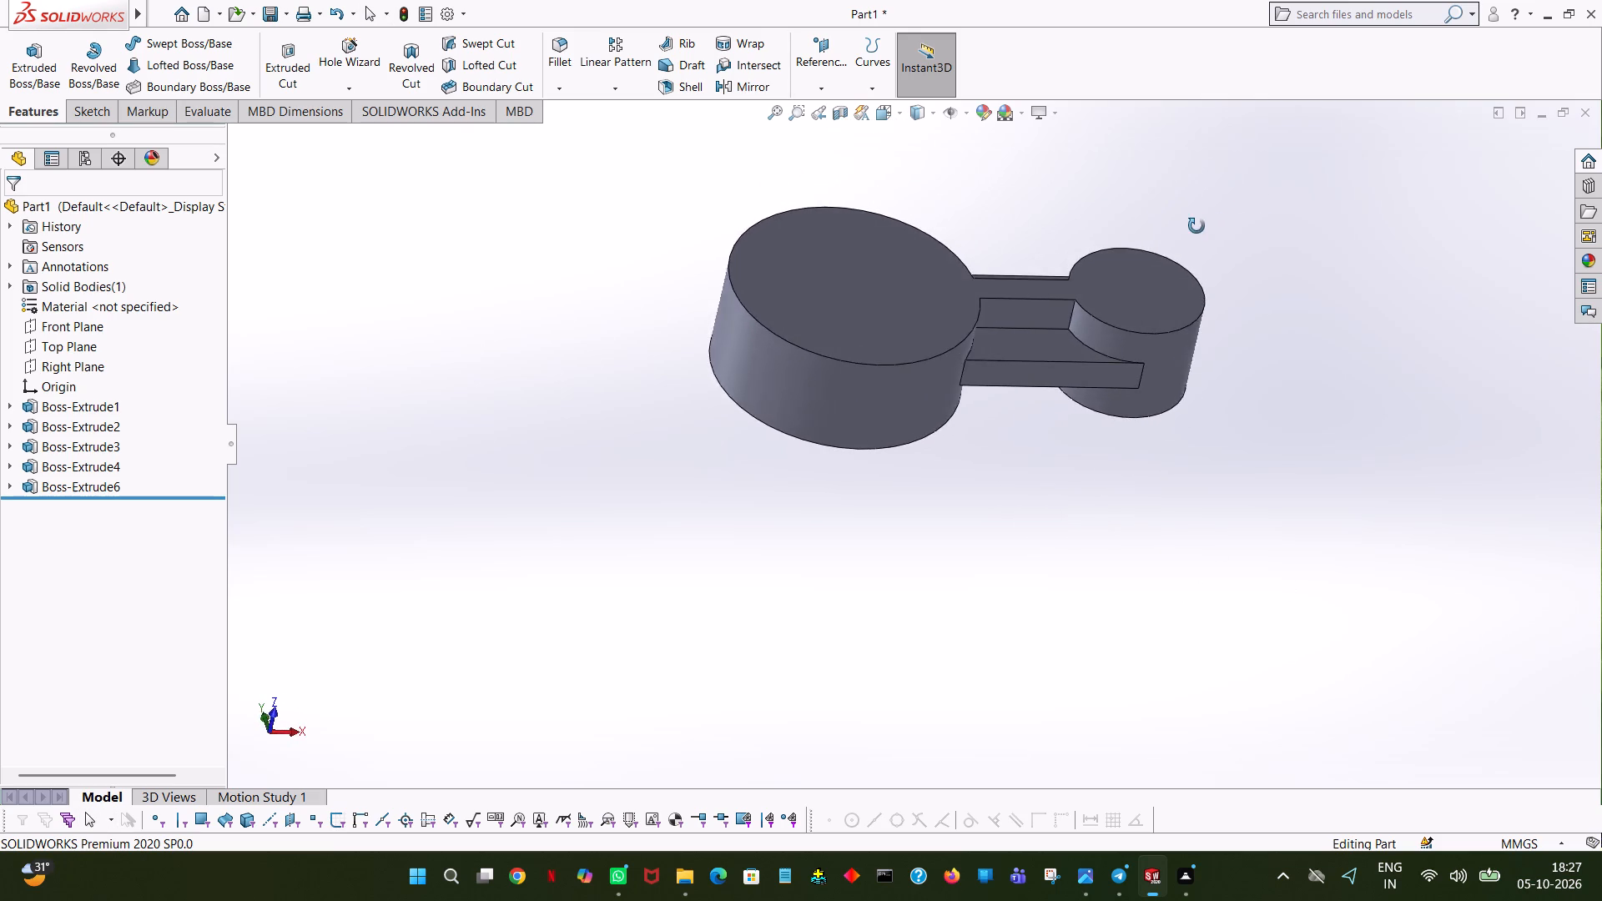
middle_click_drag(1196, 226, 812, 114)
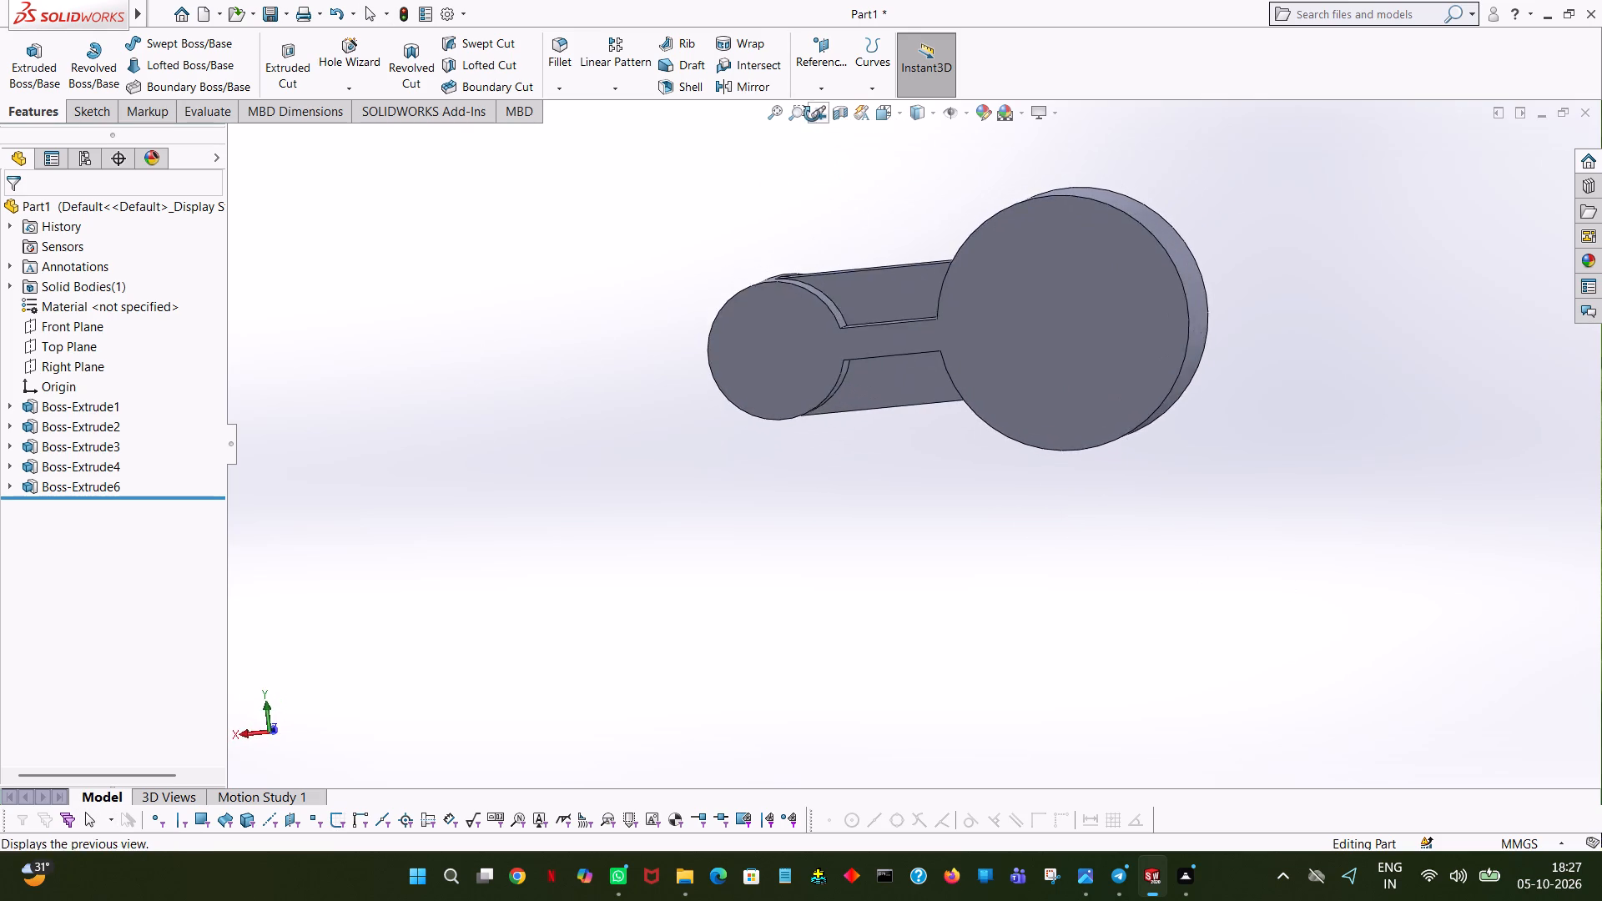
middle_click_drag(812, 114, 1147, 290)
For an extruded cut, sketch a circle of 32 mm radius centred on the origin on the clamp body's front face.
left_click(288, 56)
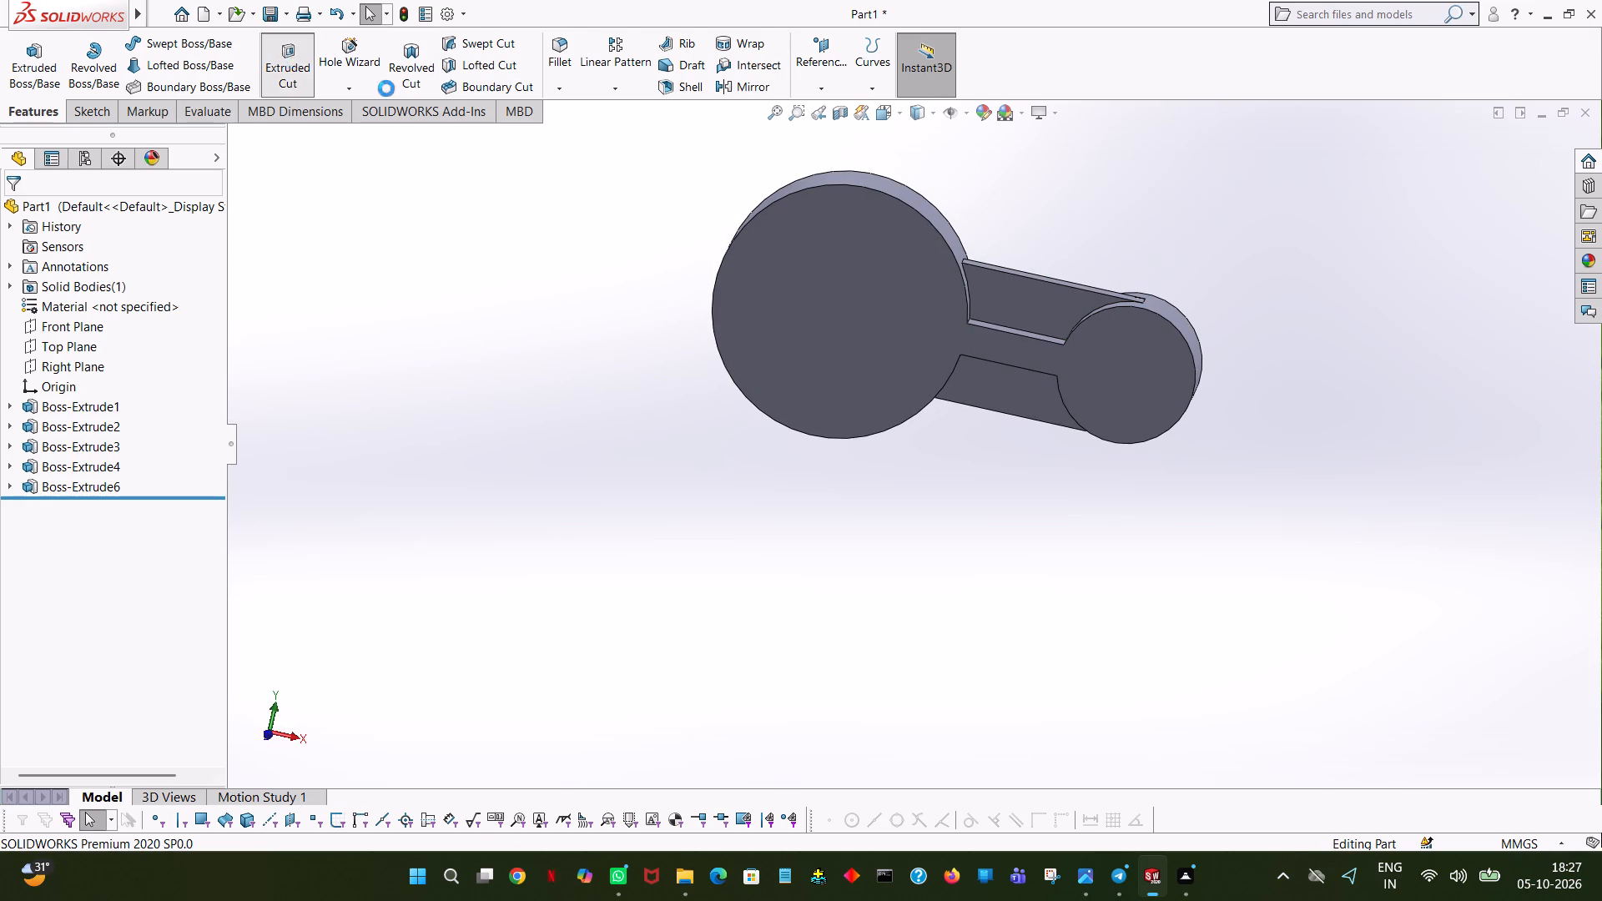
left_click_drag(861, 341, 868, 375)
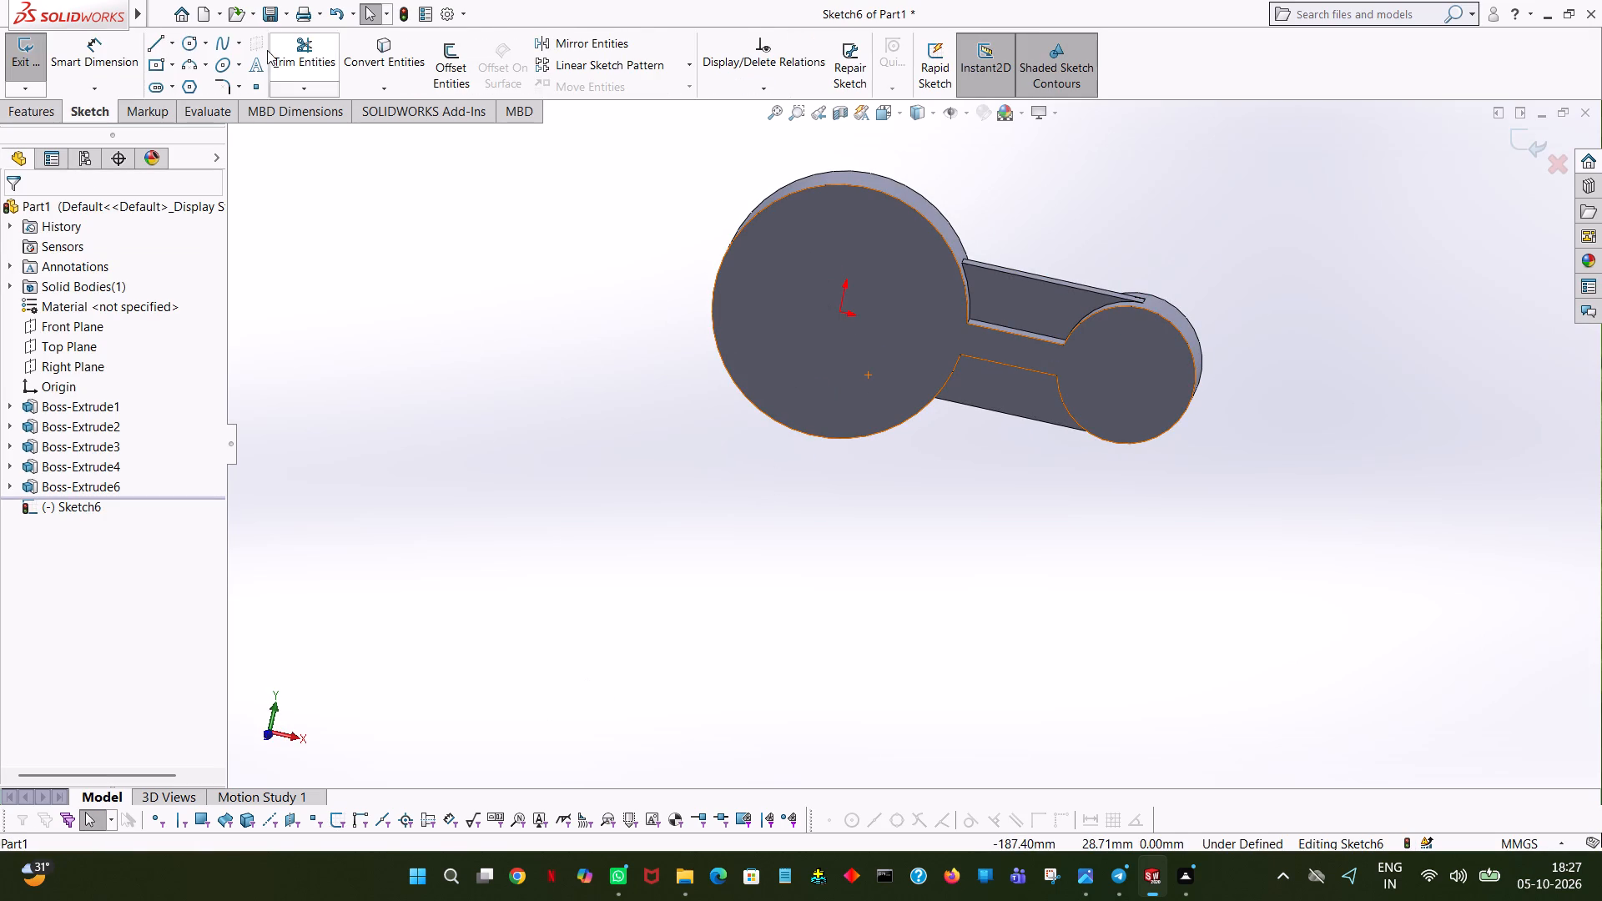
key("space")
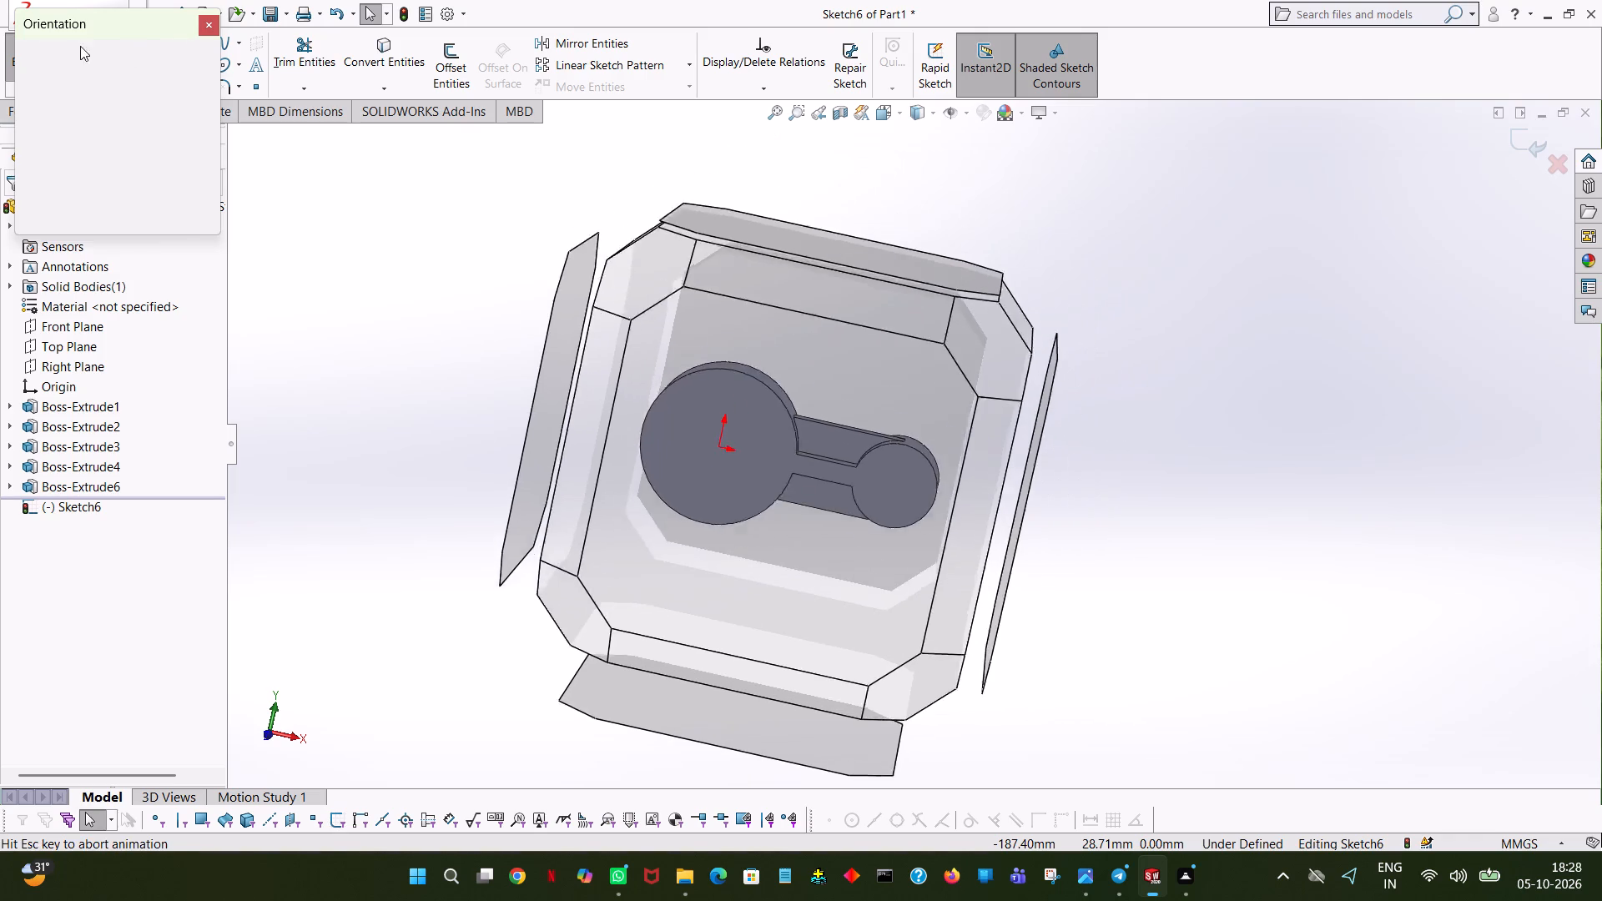
left_click(209, 124)
left_click(185, 42)
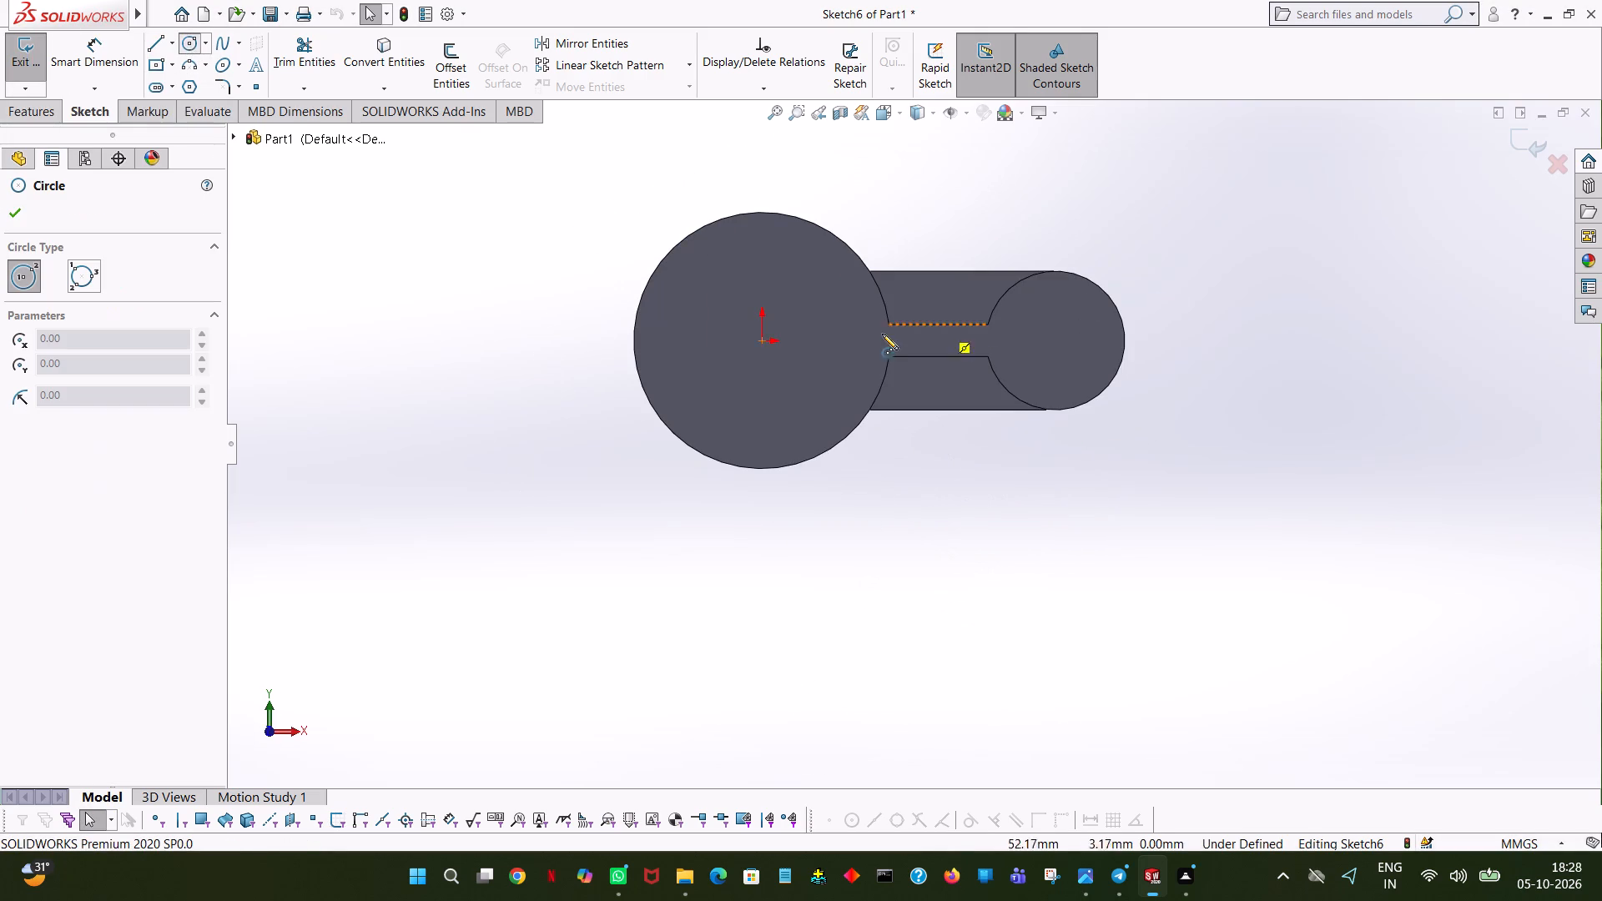
left_click(762, 343)
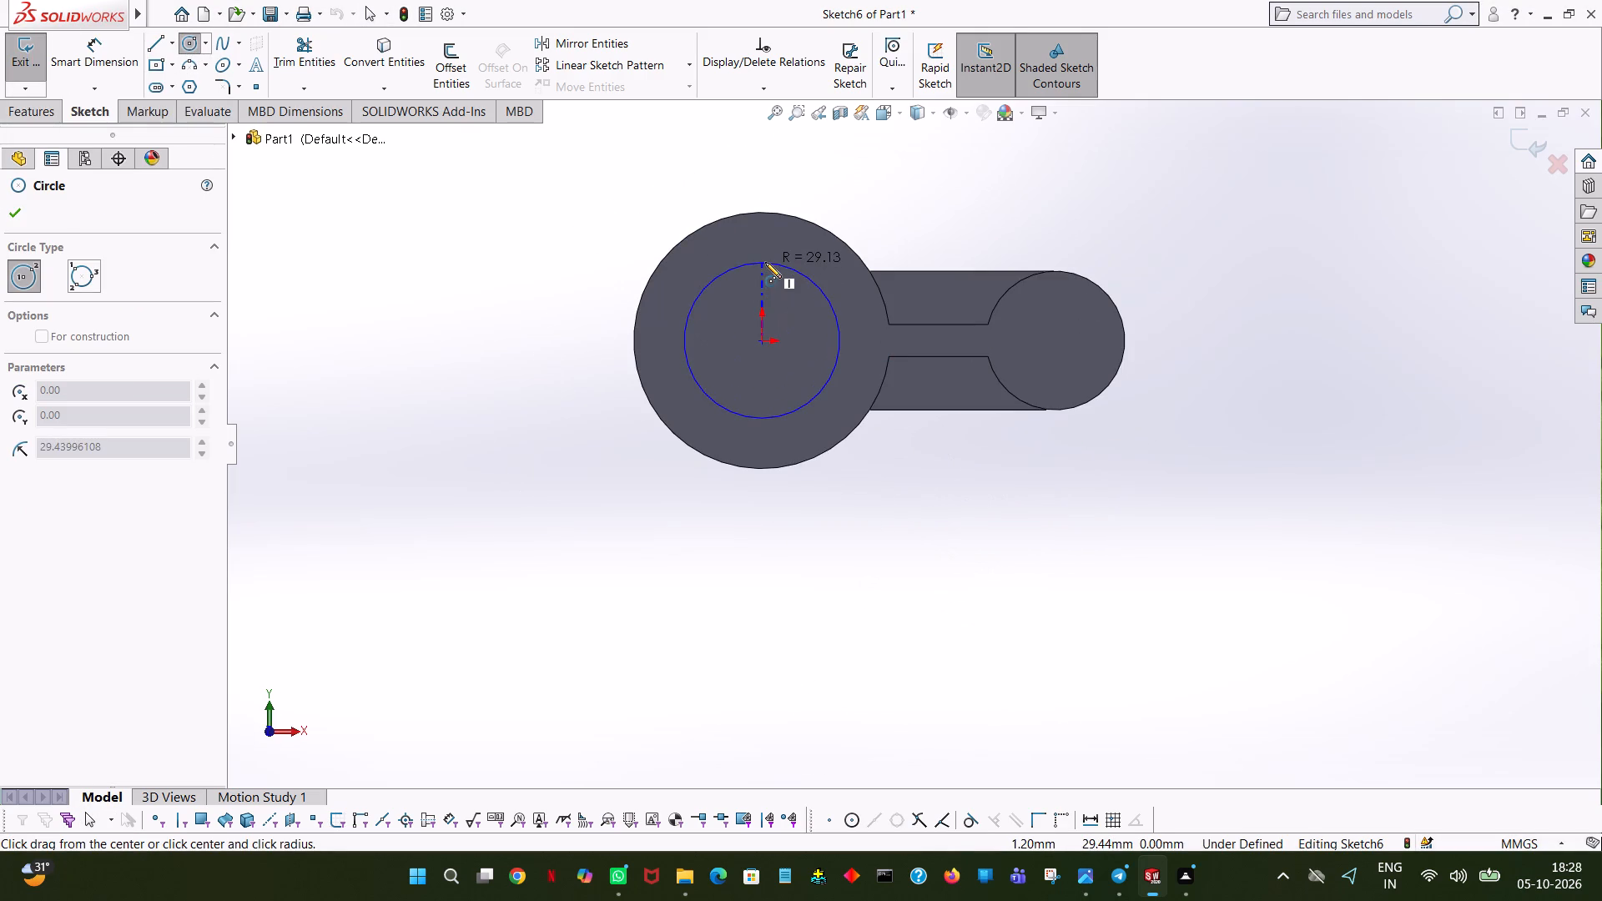
left_click(765, 262)
type("64/2")
key("Return")
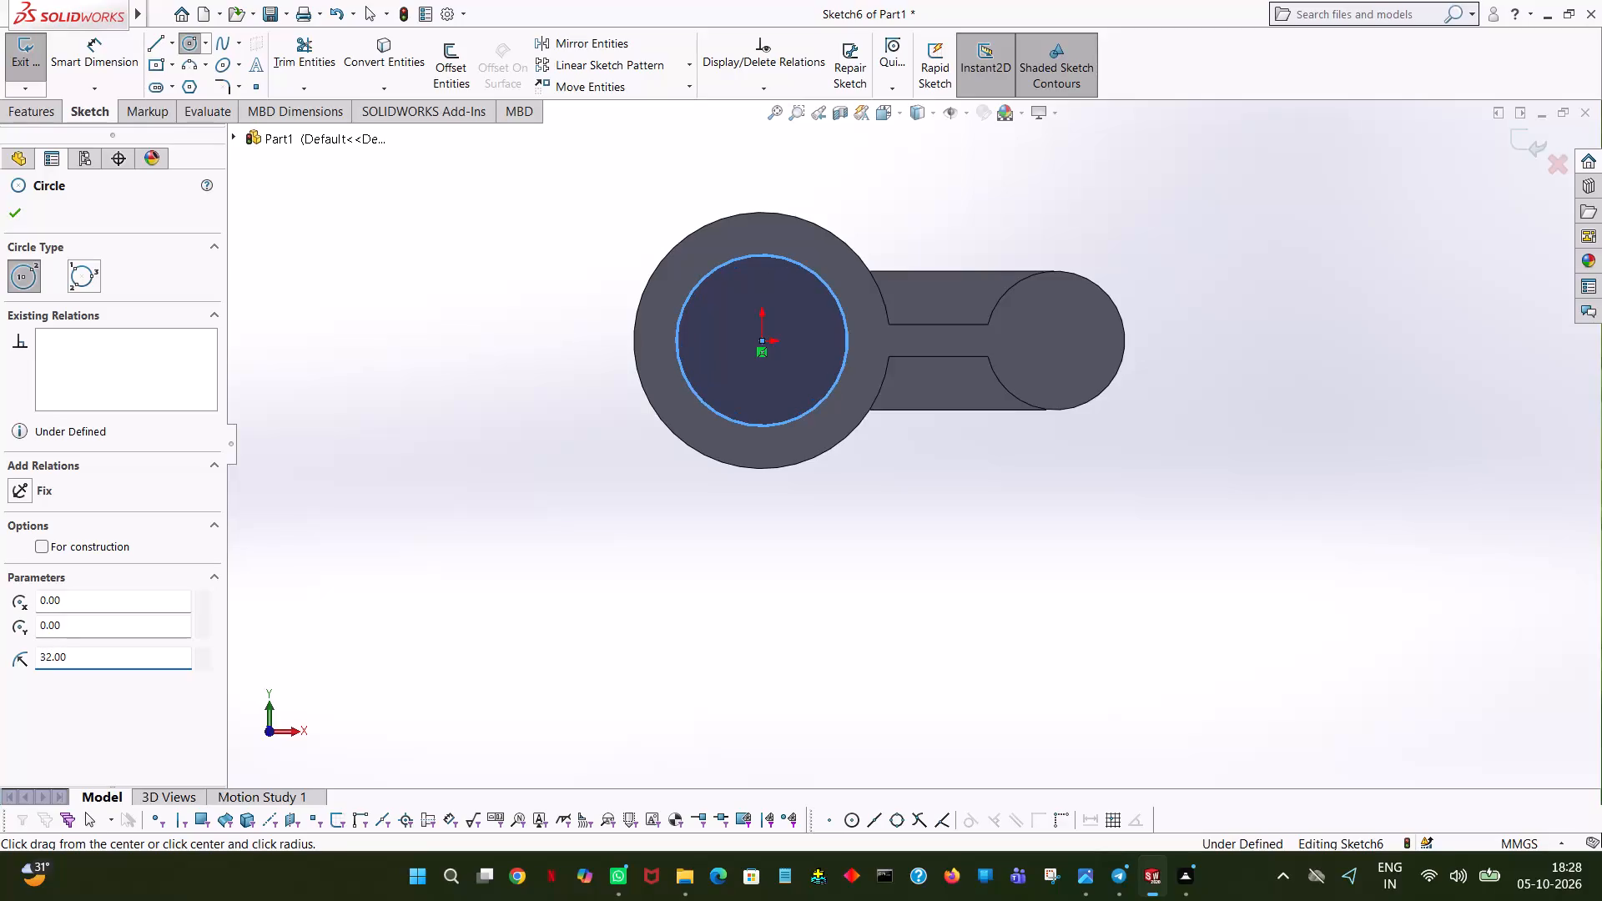
right_click(765, 262)
left_click(816, 280)
left_click(898, 213)
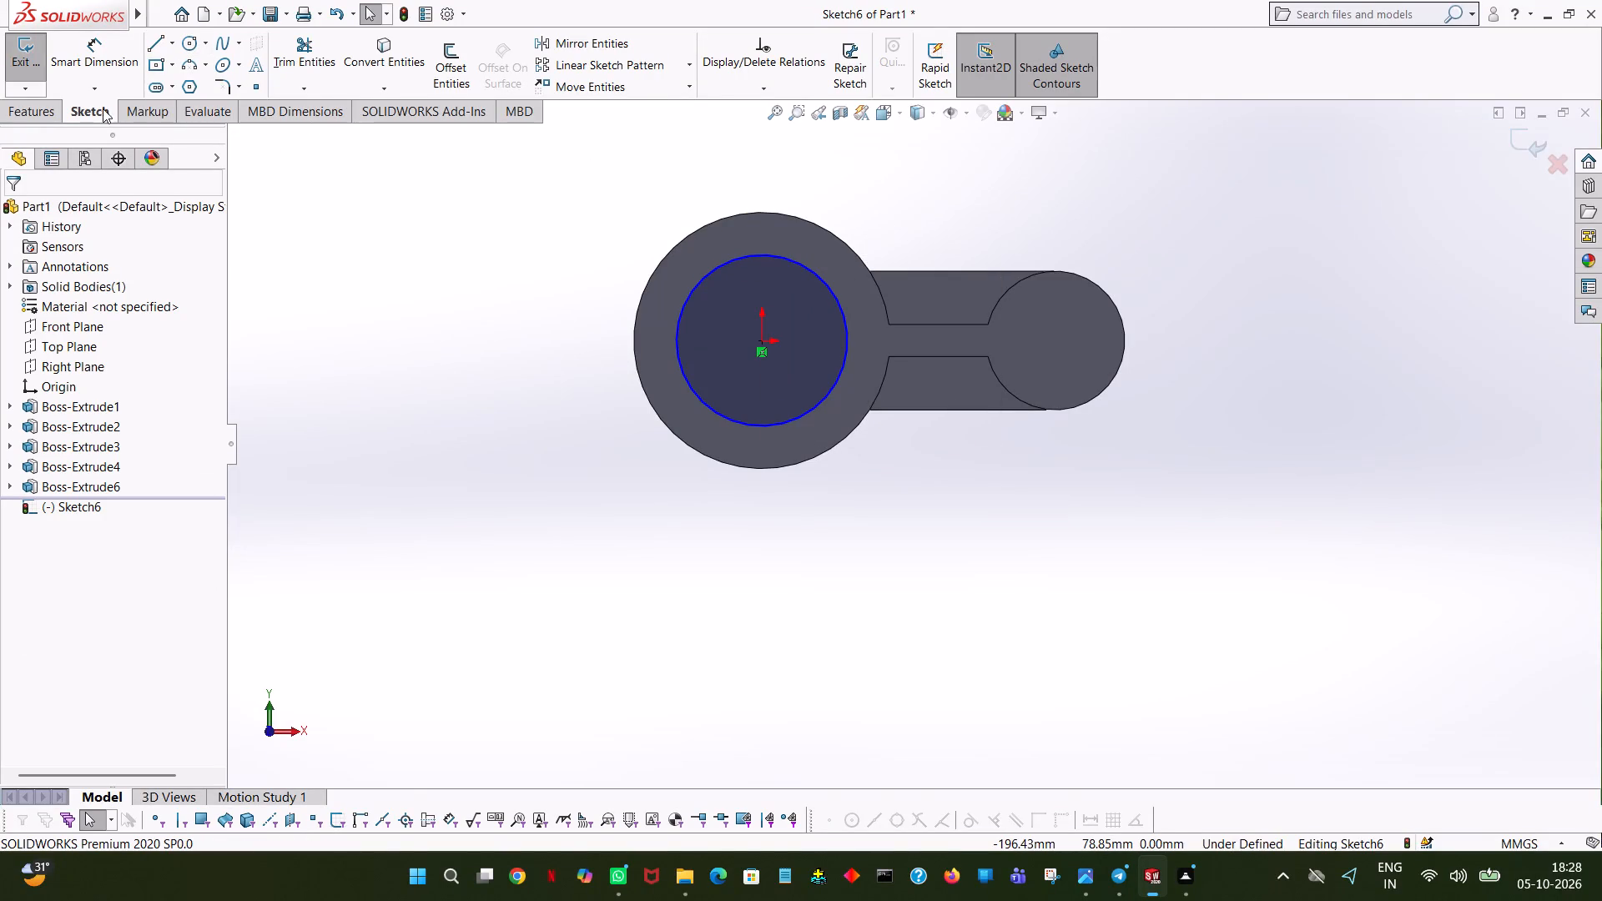
Cut the 32 mm radius circle through the clamp body with a Blind extruded cut 213 mm deep.
left_click(46, 108)
left_click(291, 63)
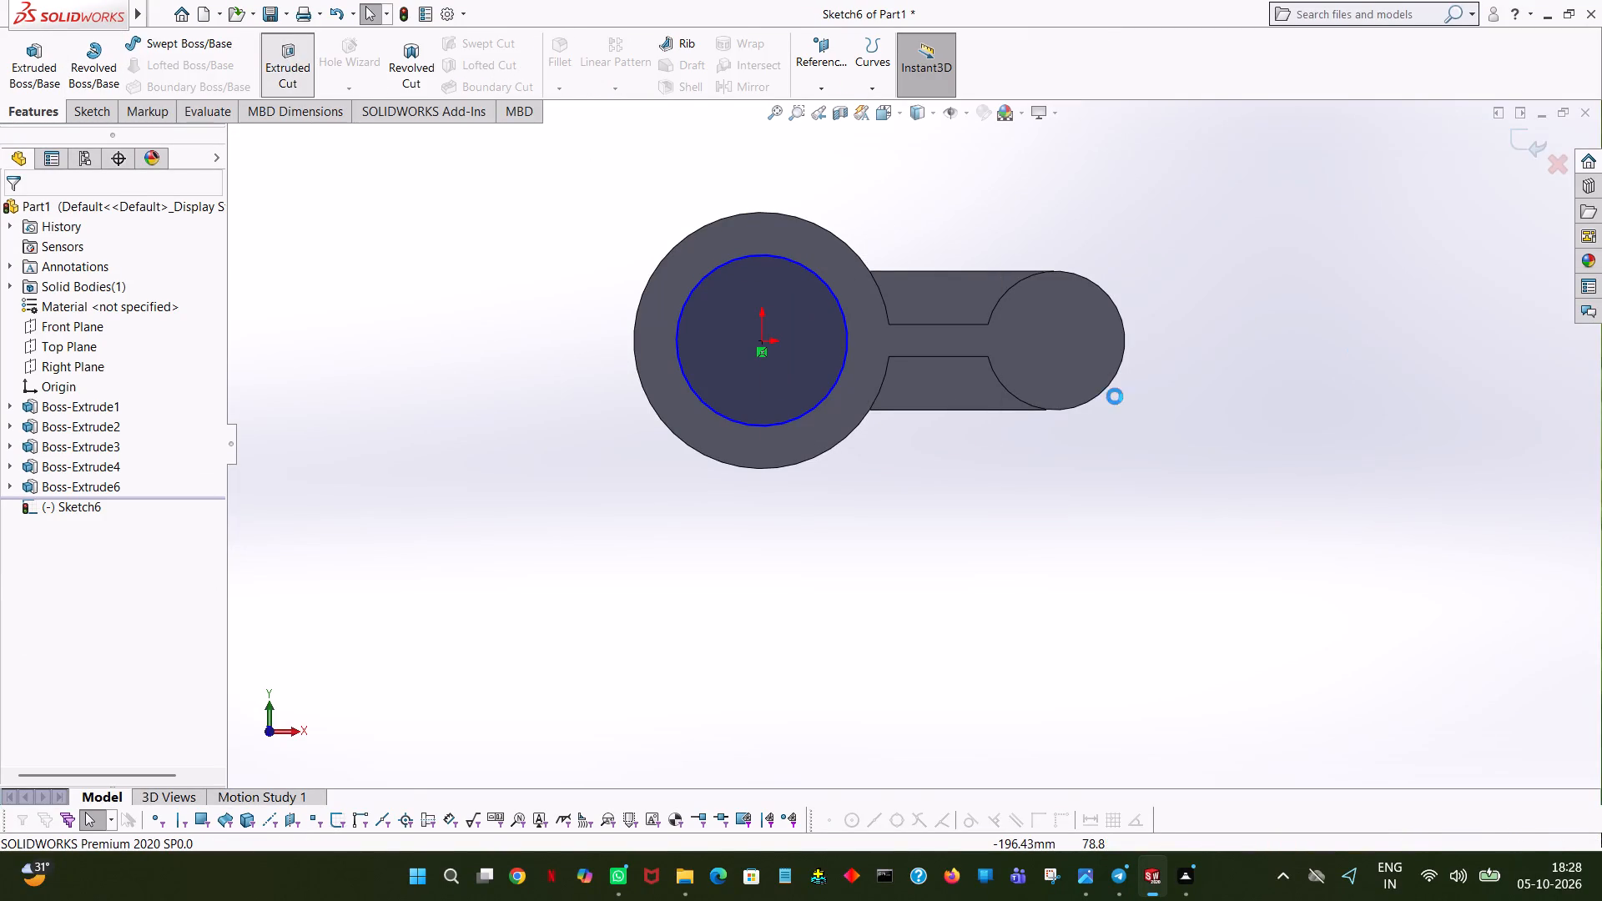
middle_click_drag(1237, 393, 1030, 562)
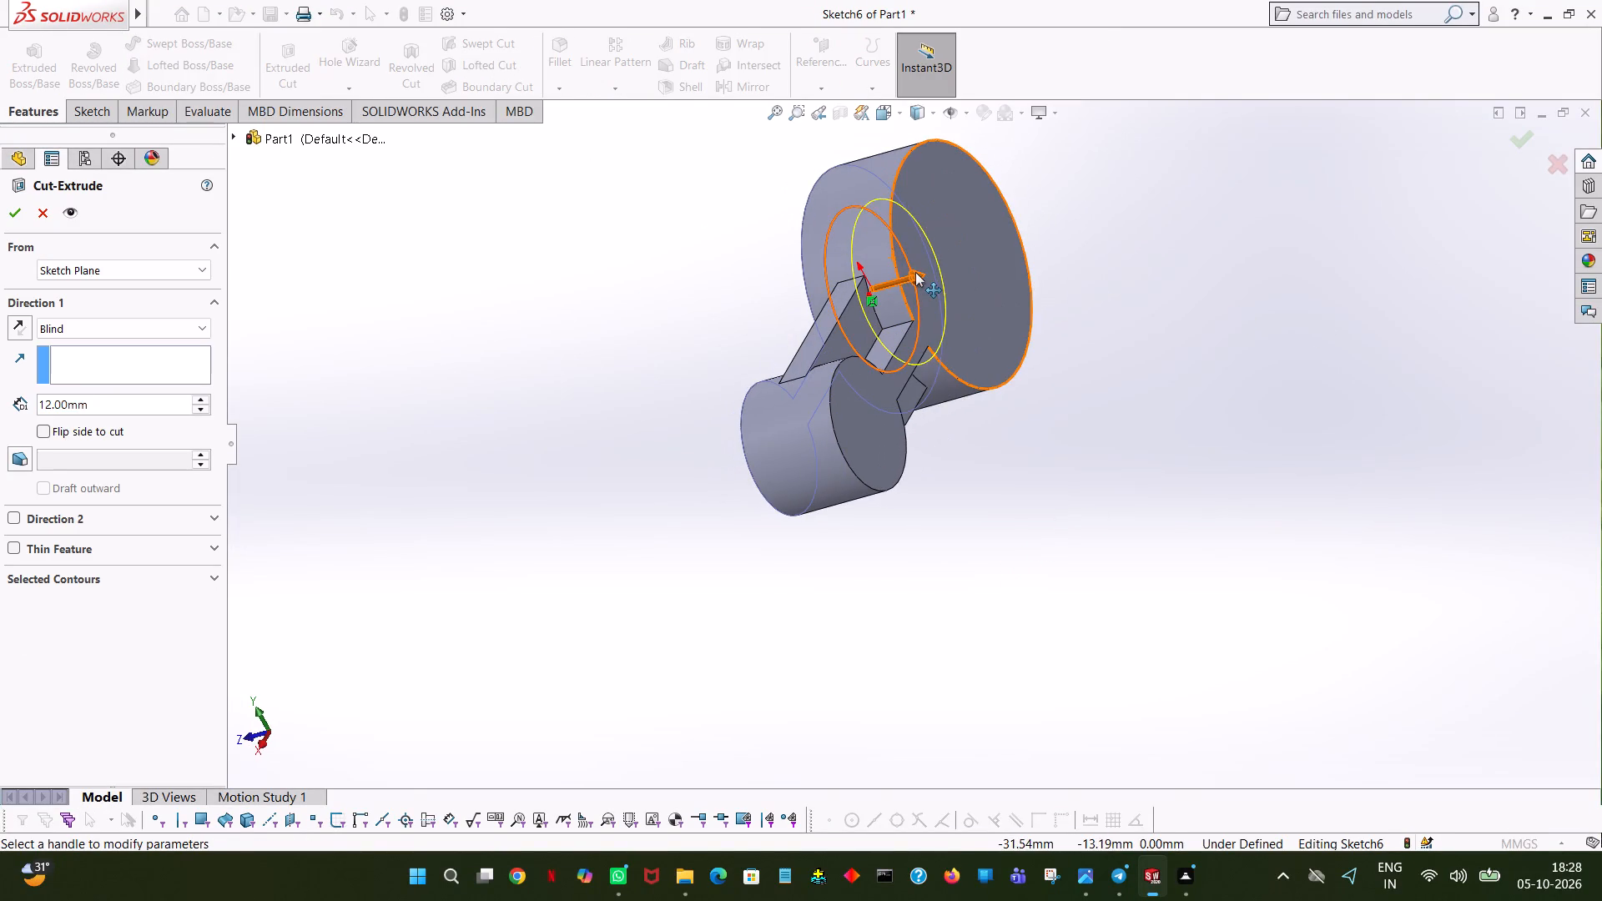
left_click_drag(915, 272, 1275, 279)
left_click(11, 212)
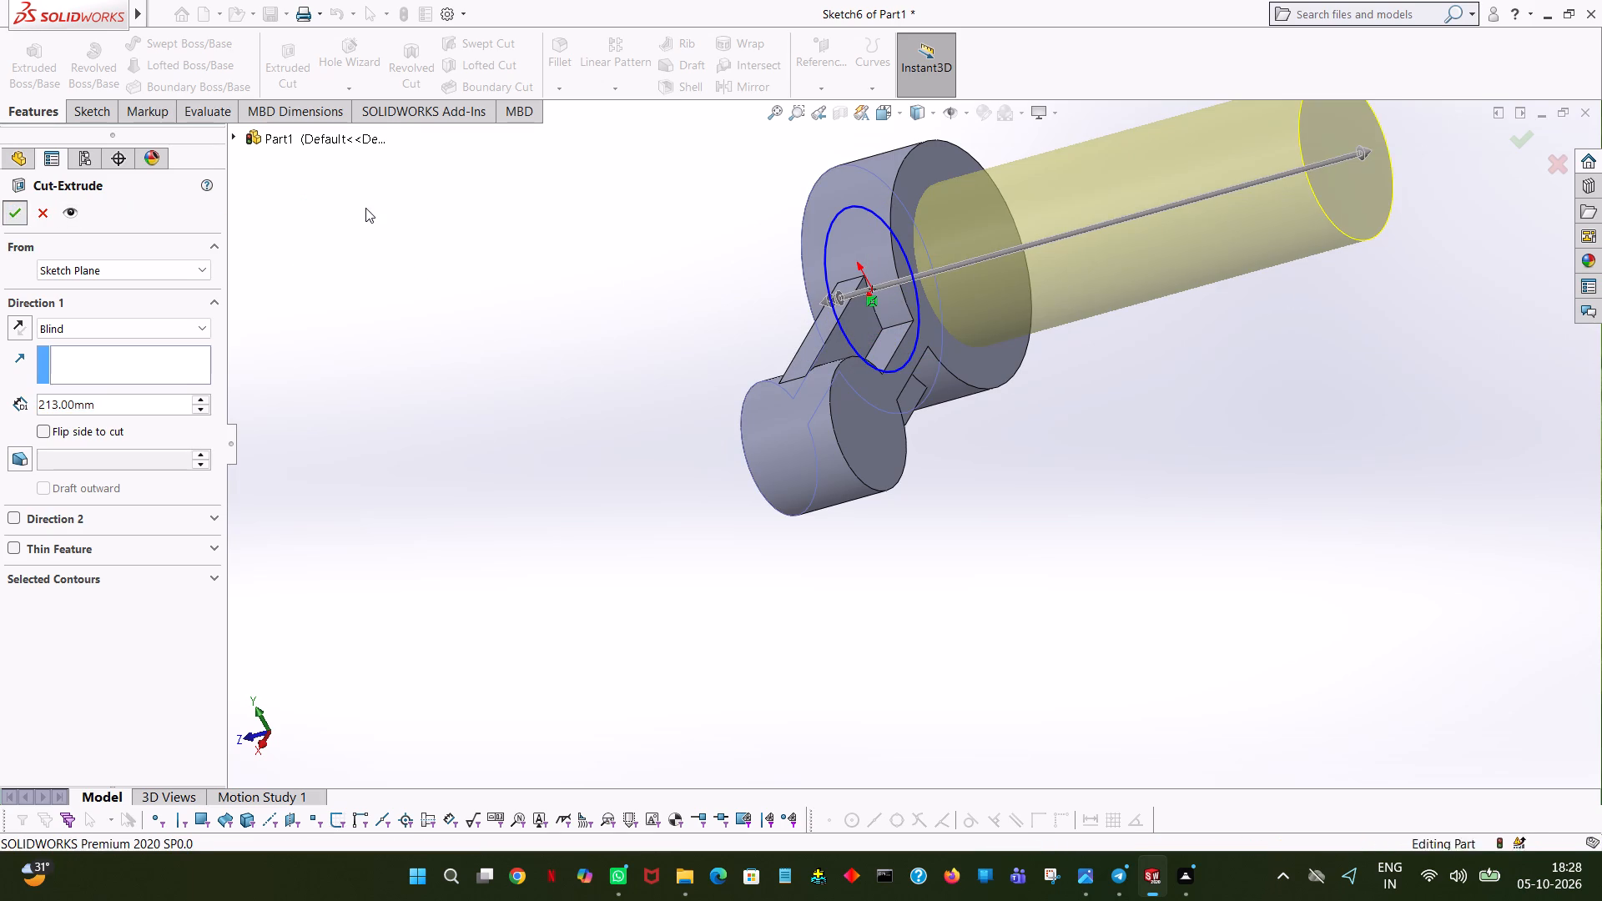
left_click(365, 208)
For another extruded cut, sketch a circle of 14 mm radius on the hub's front face, concentric with the hub.
middle_click_drag(475, 244, 617, 143)
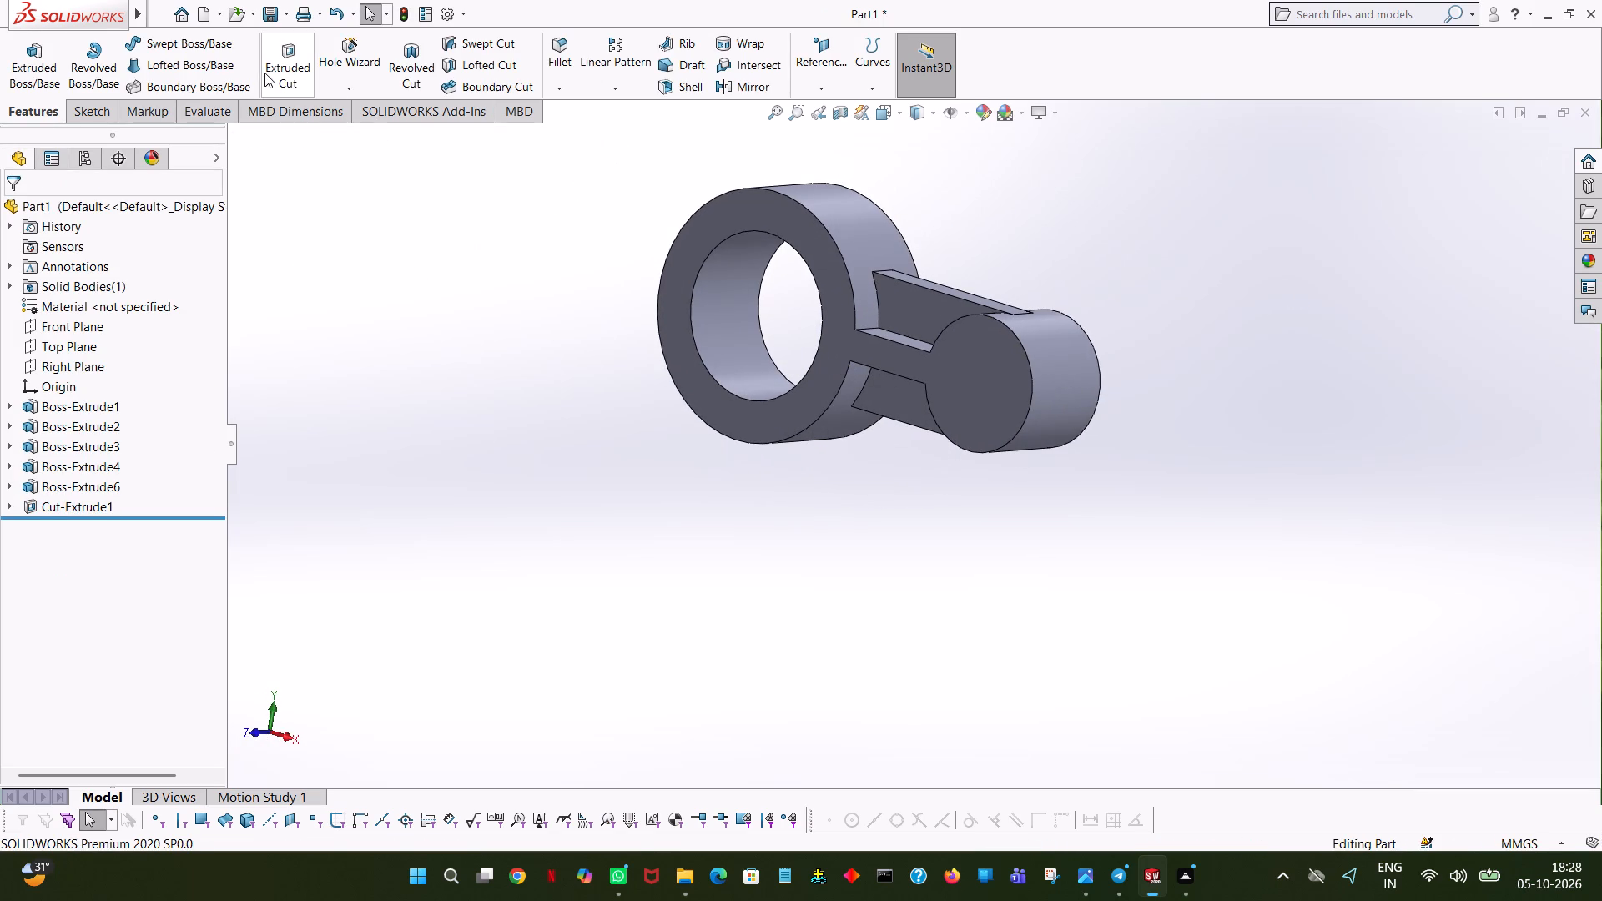
left_click(296, 63)
left_click(985, 350)
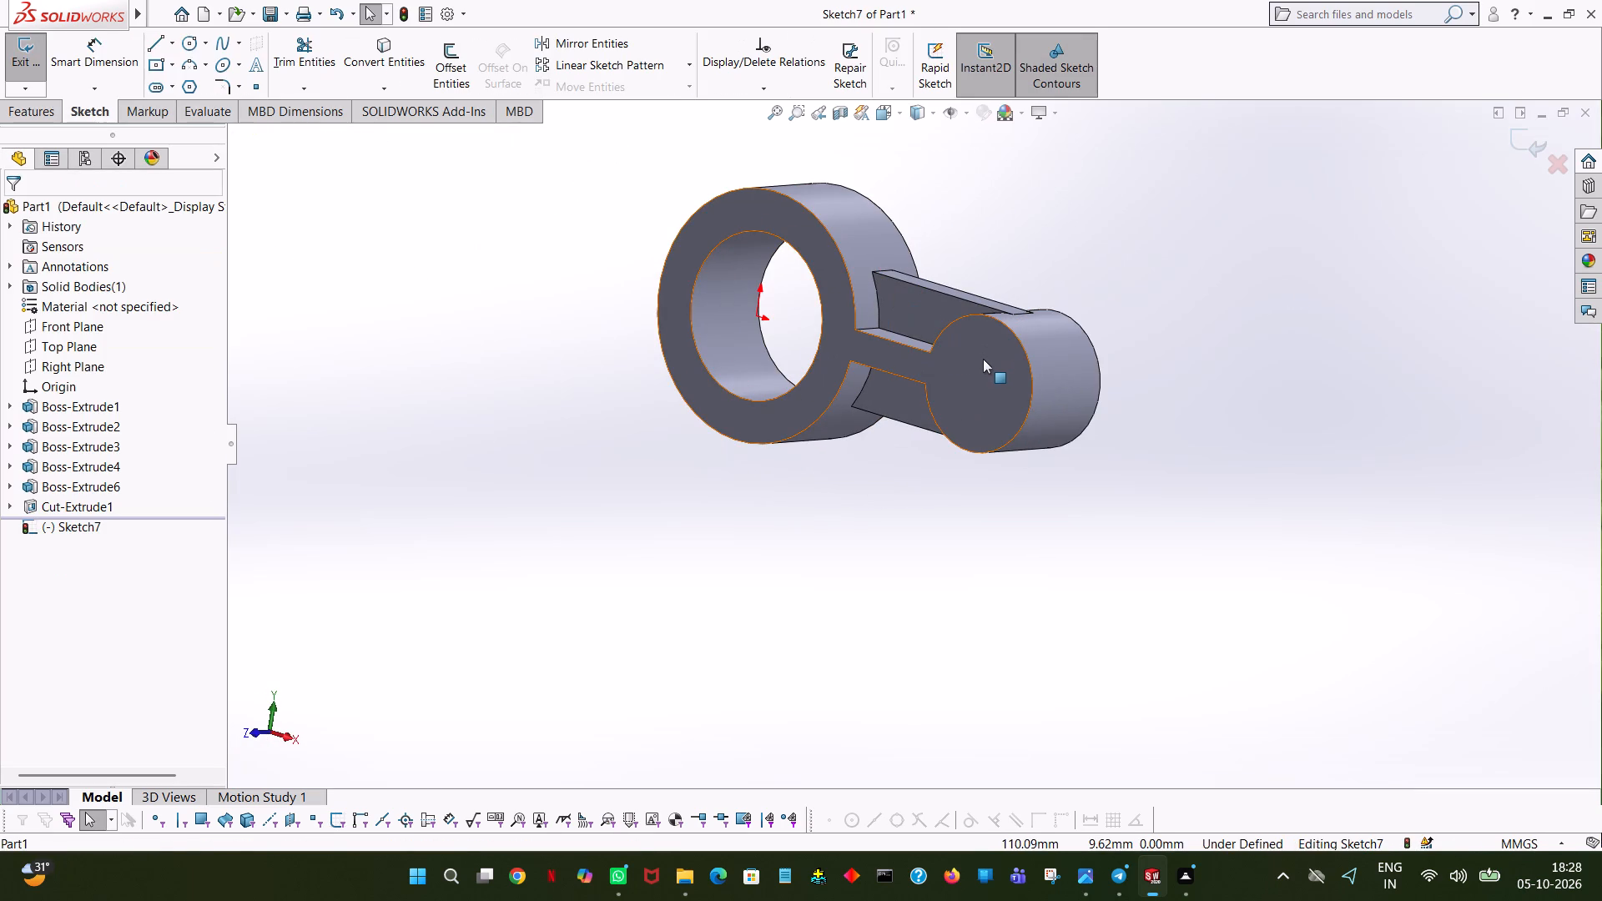
key("space")
left_click(204, 119)
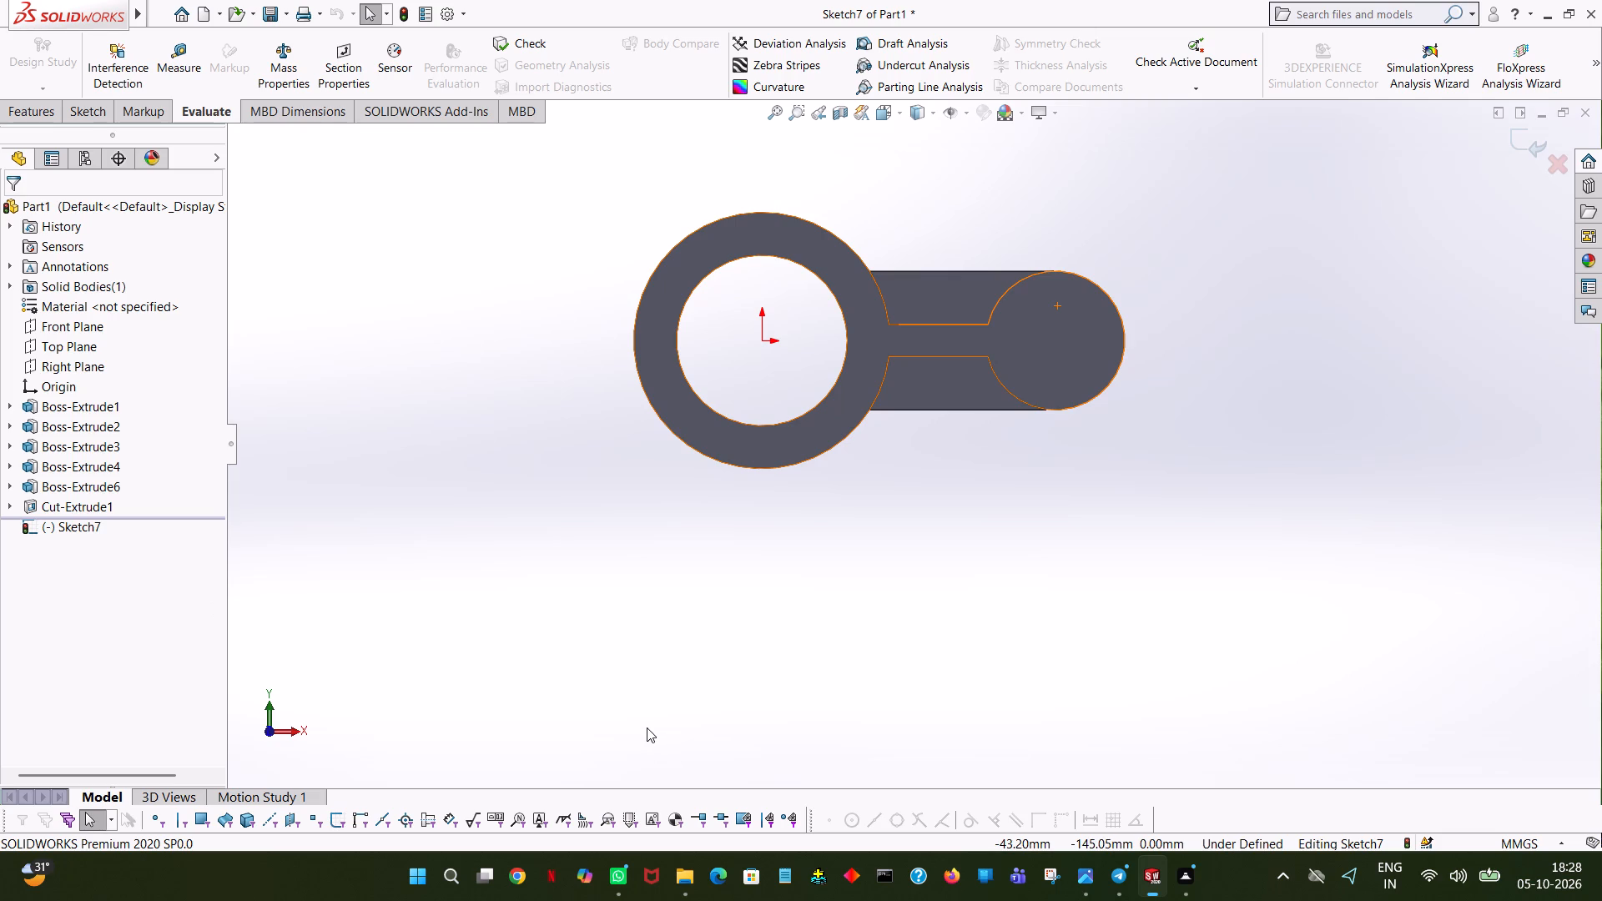
left_click(77, 108)
left_click(189, 42)
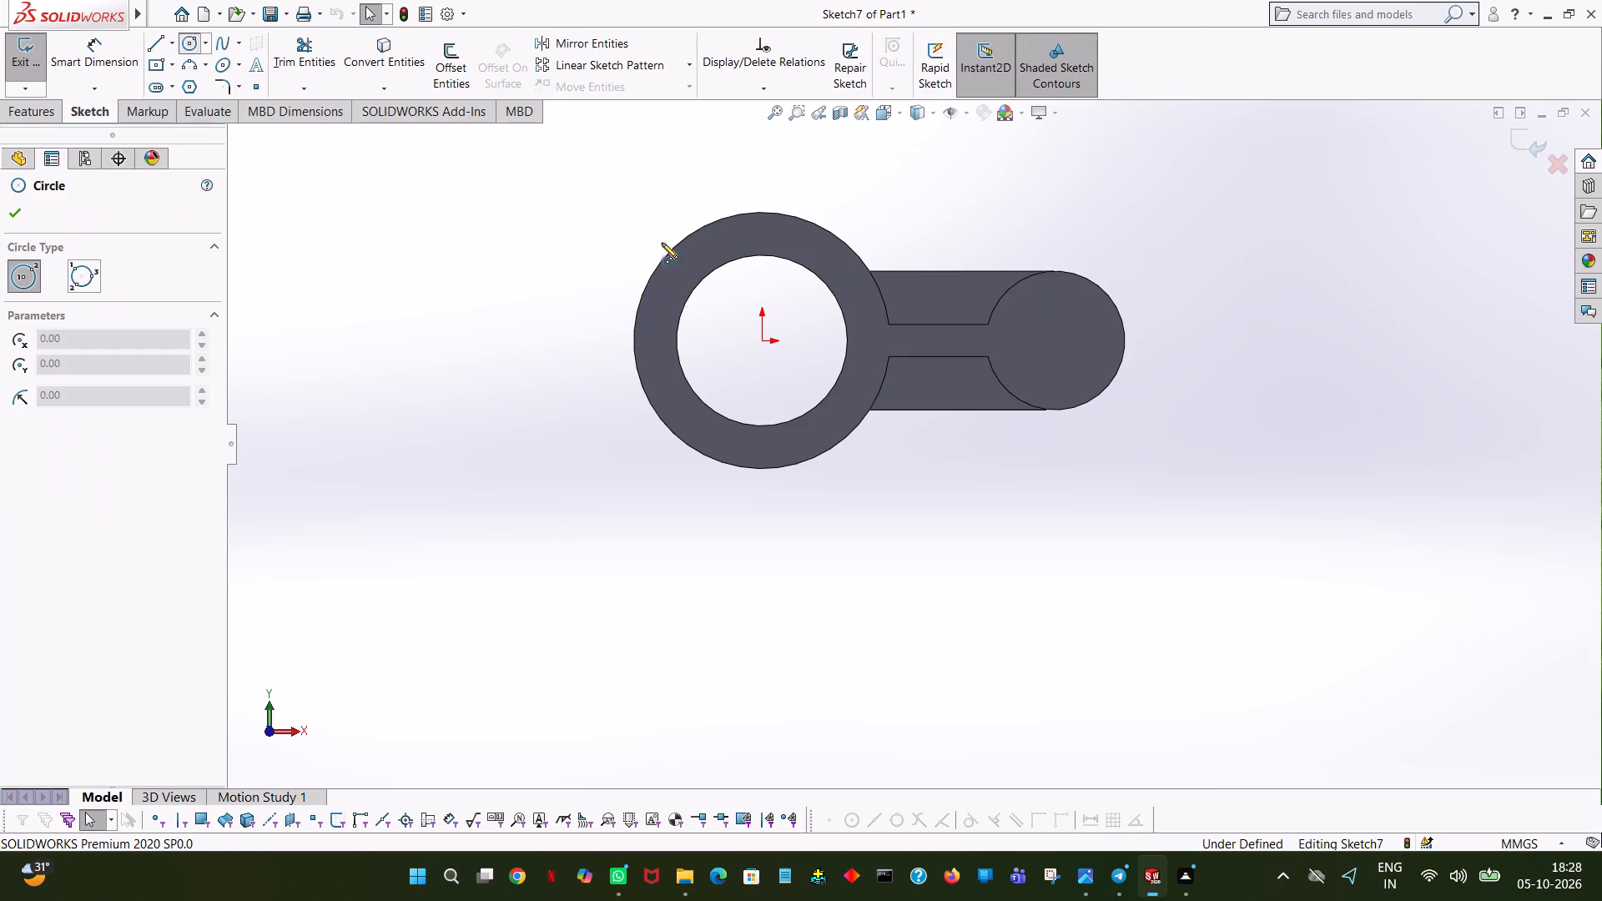
left_click(1056, 341)
left_click(1055, 303)
type("28/2")
key("Return")
right_click(1055, 302)
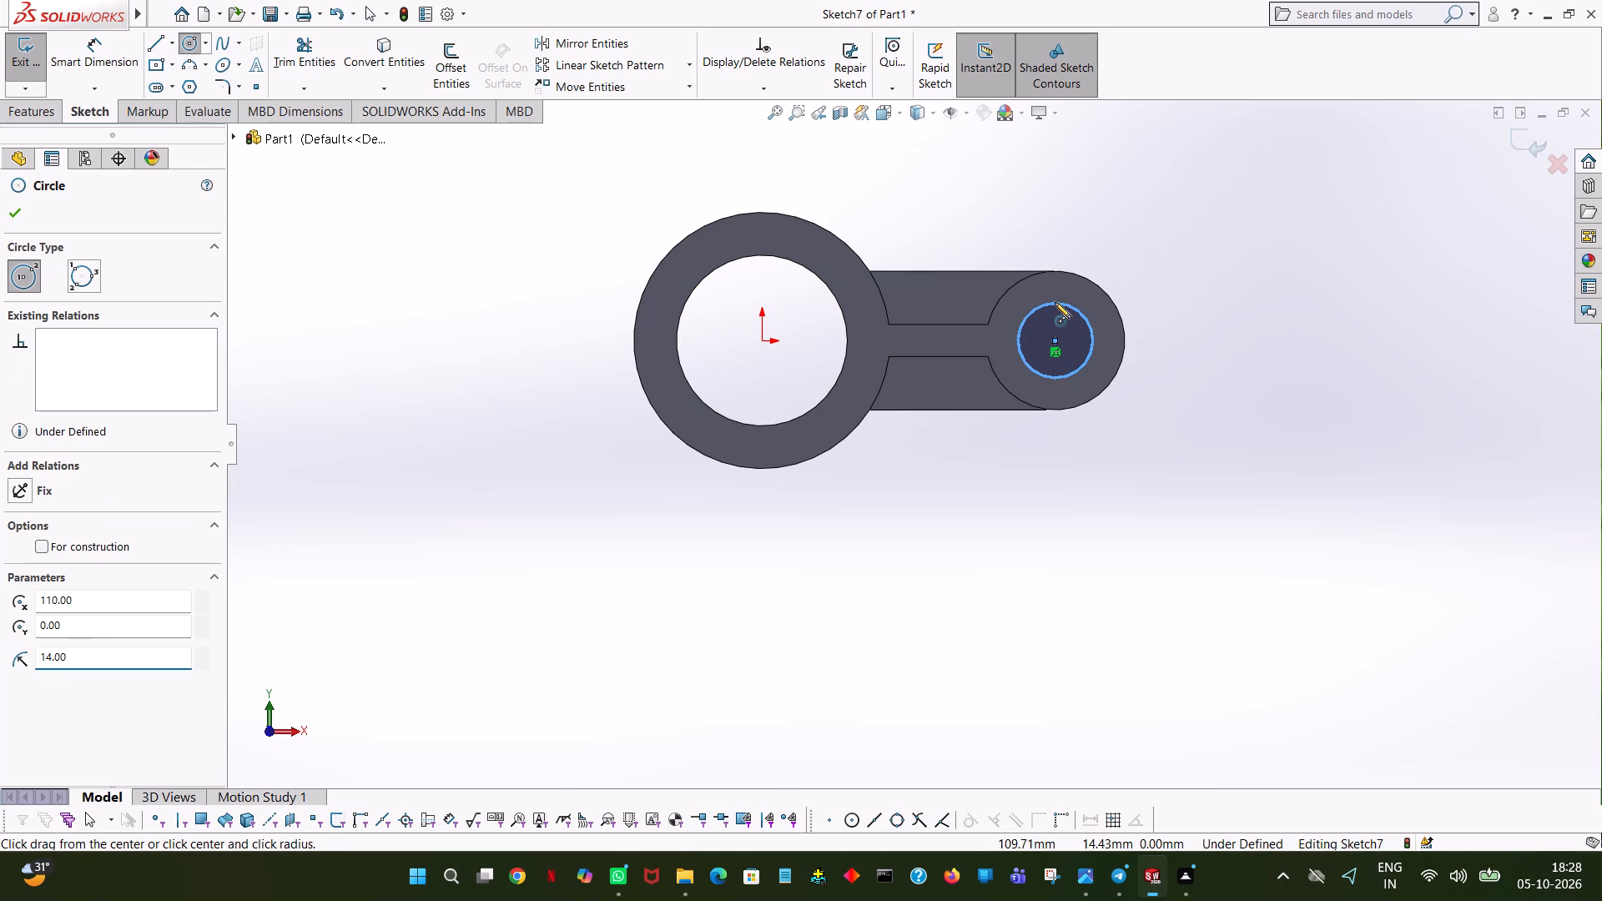
left_click(1084, 320)
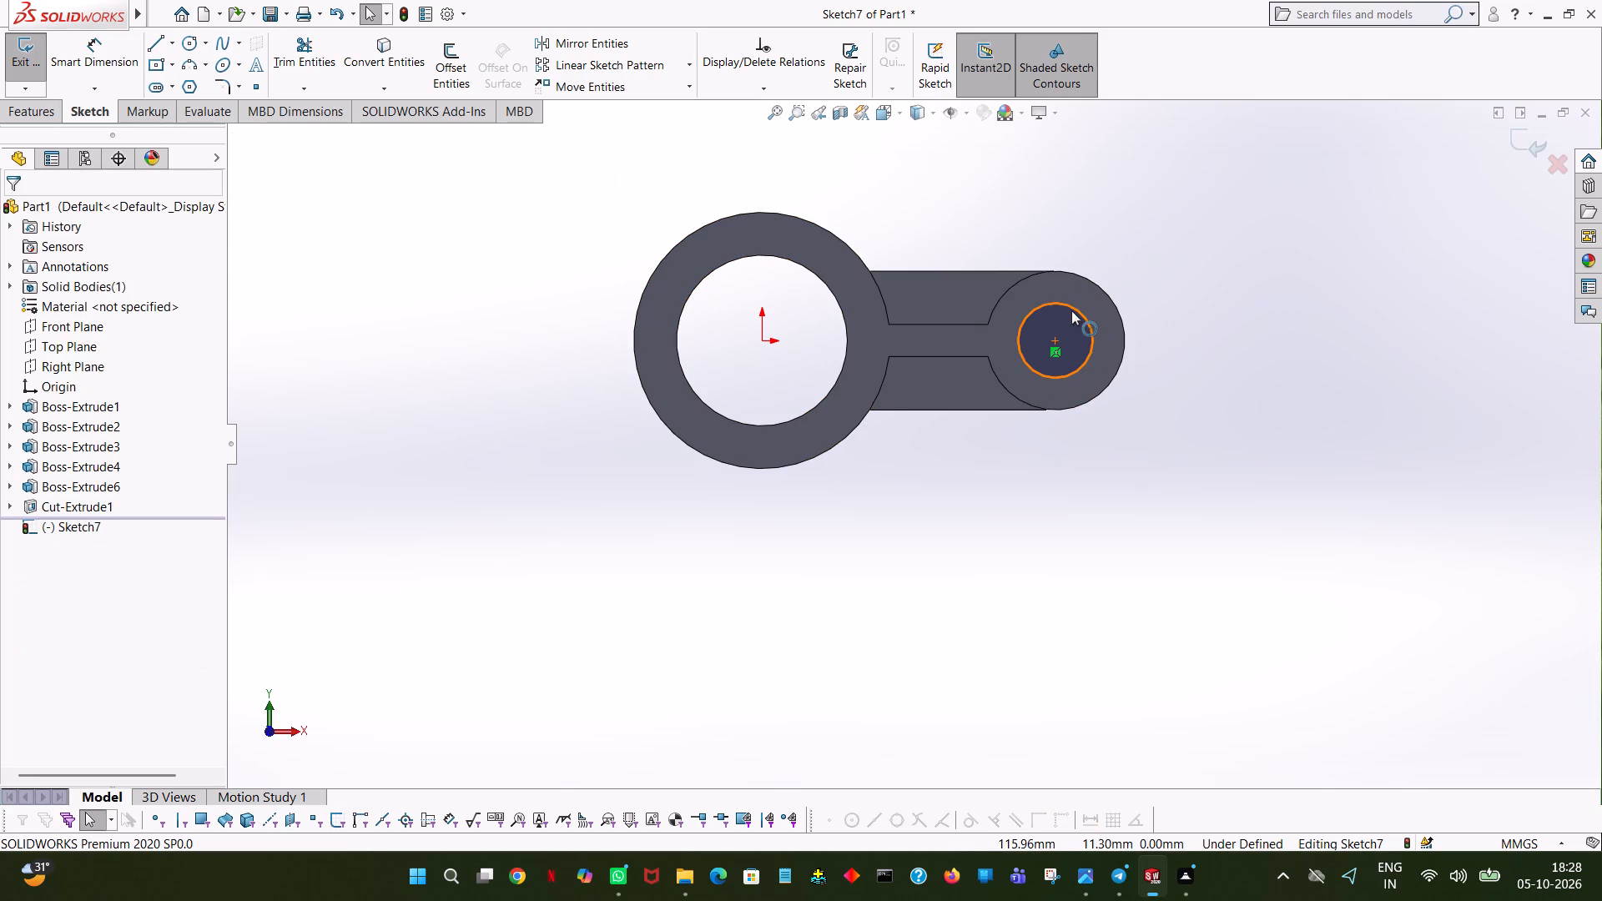
left_click(1071, 310)
type("28/2")
key("Return")
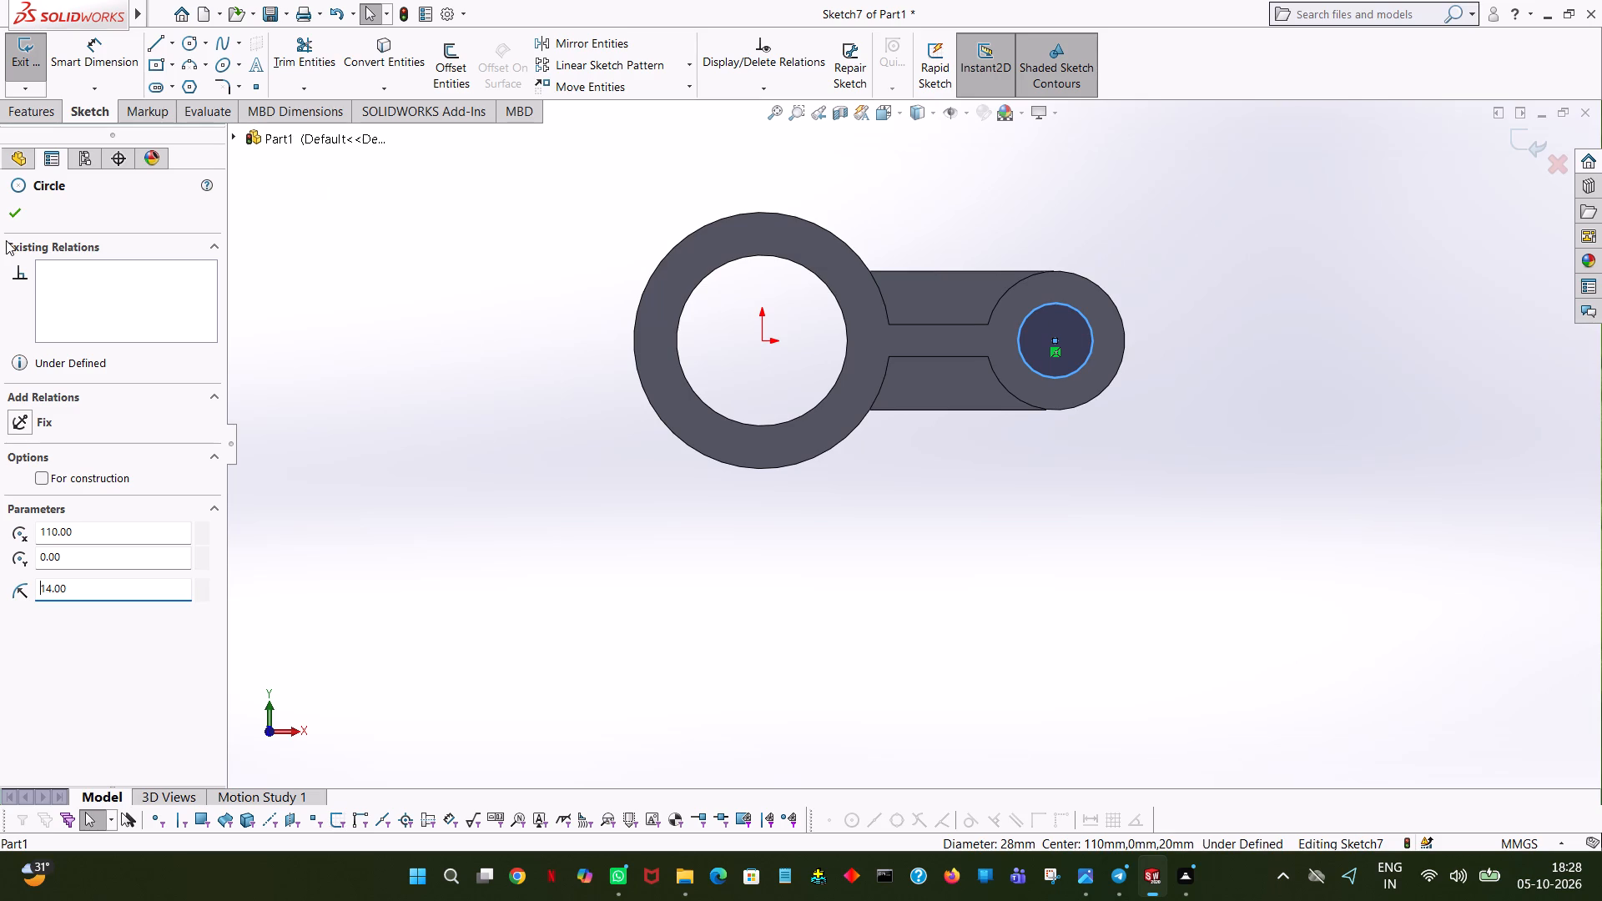
left_click(25, 208)
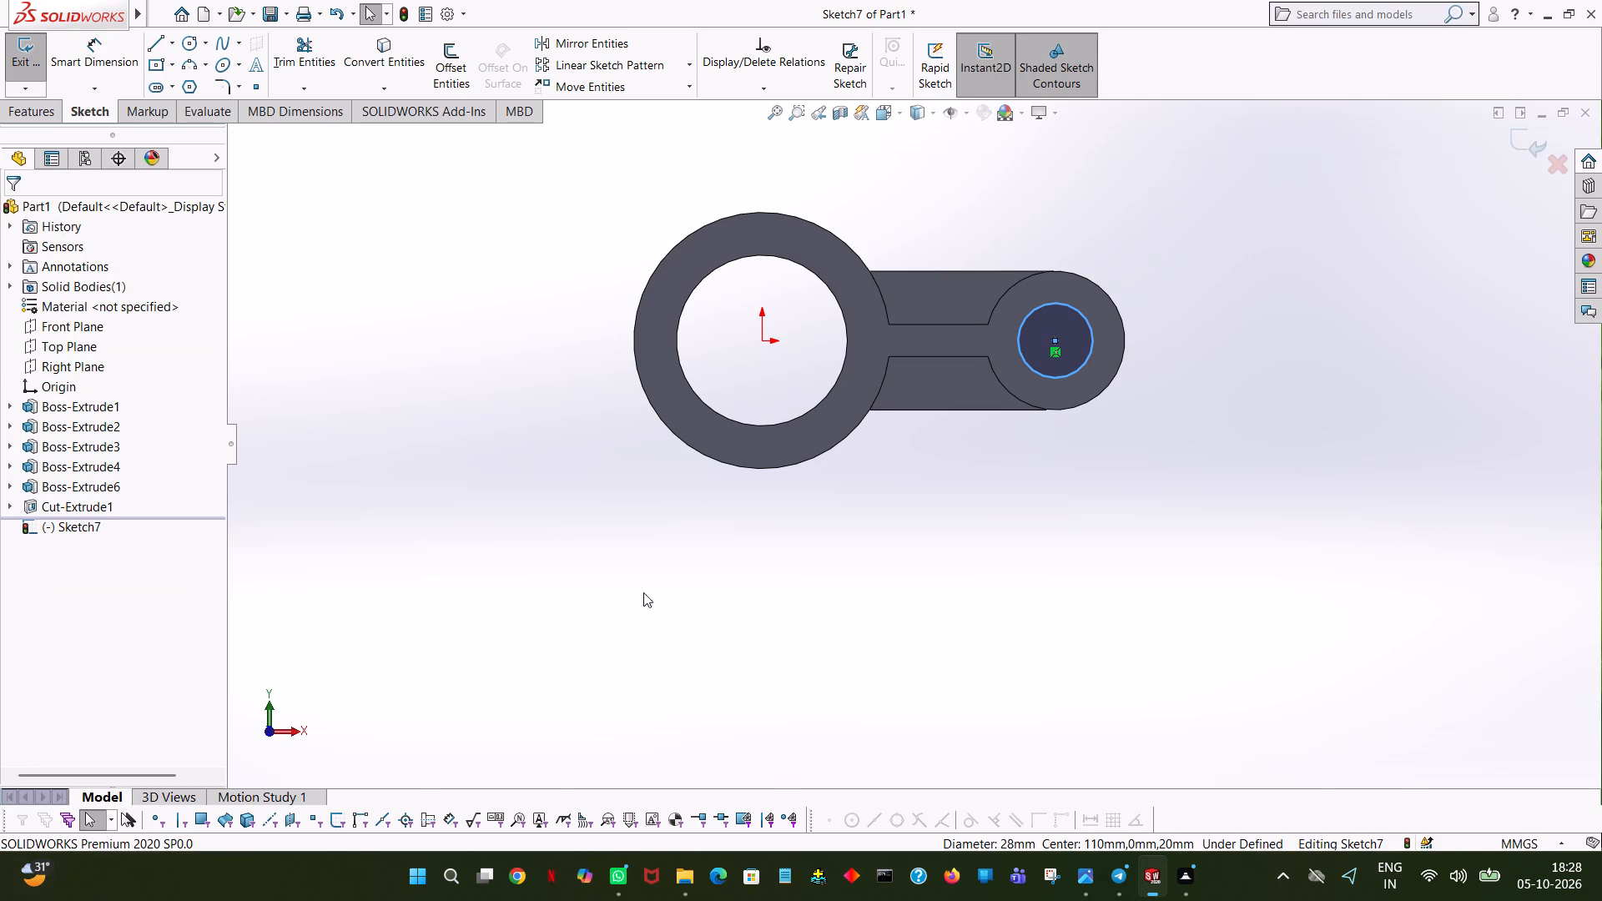
Cut the 14 mm radius circle through the hub with a Blind extruded cut 213 mm deep.
left_click(35, 118)
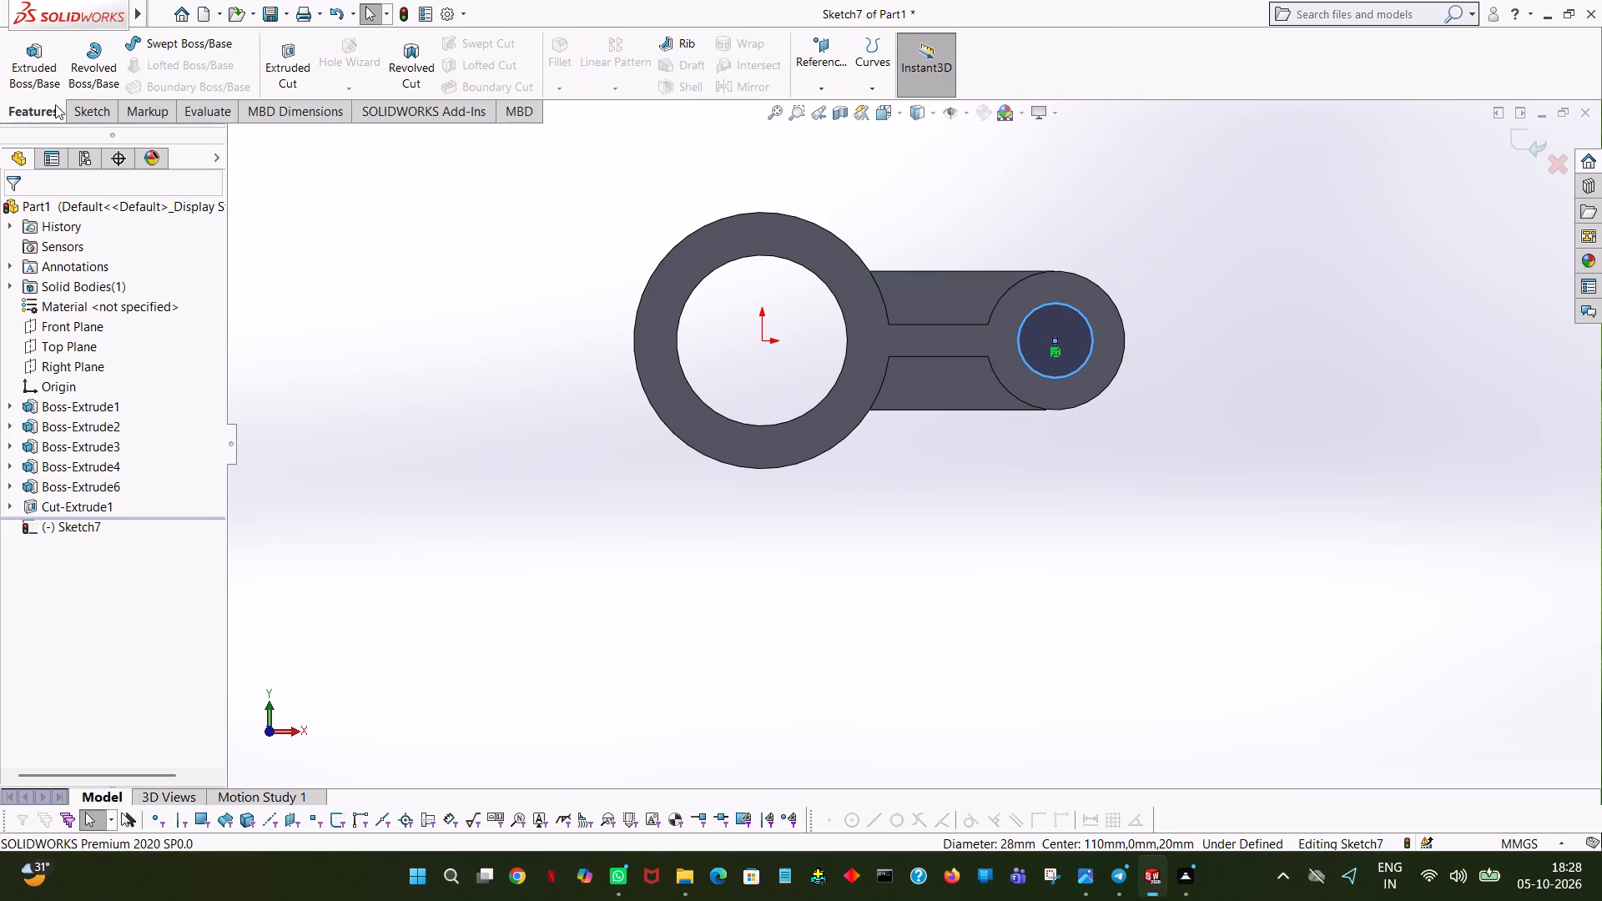
left_click(268, 62)
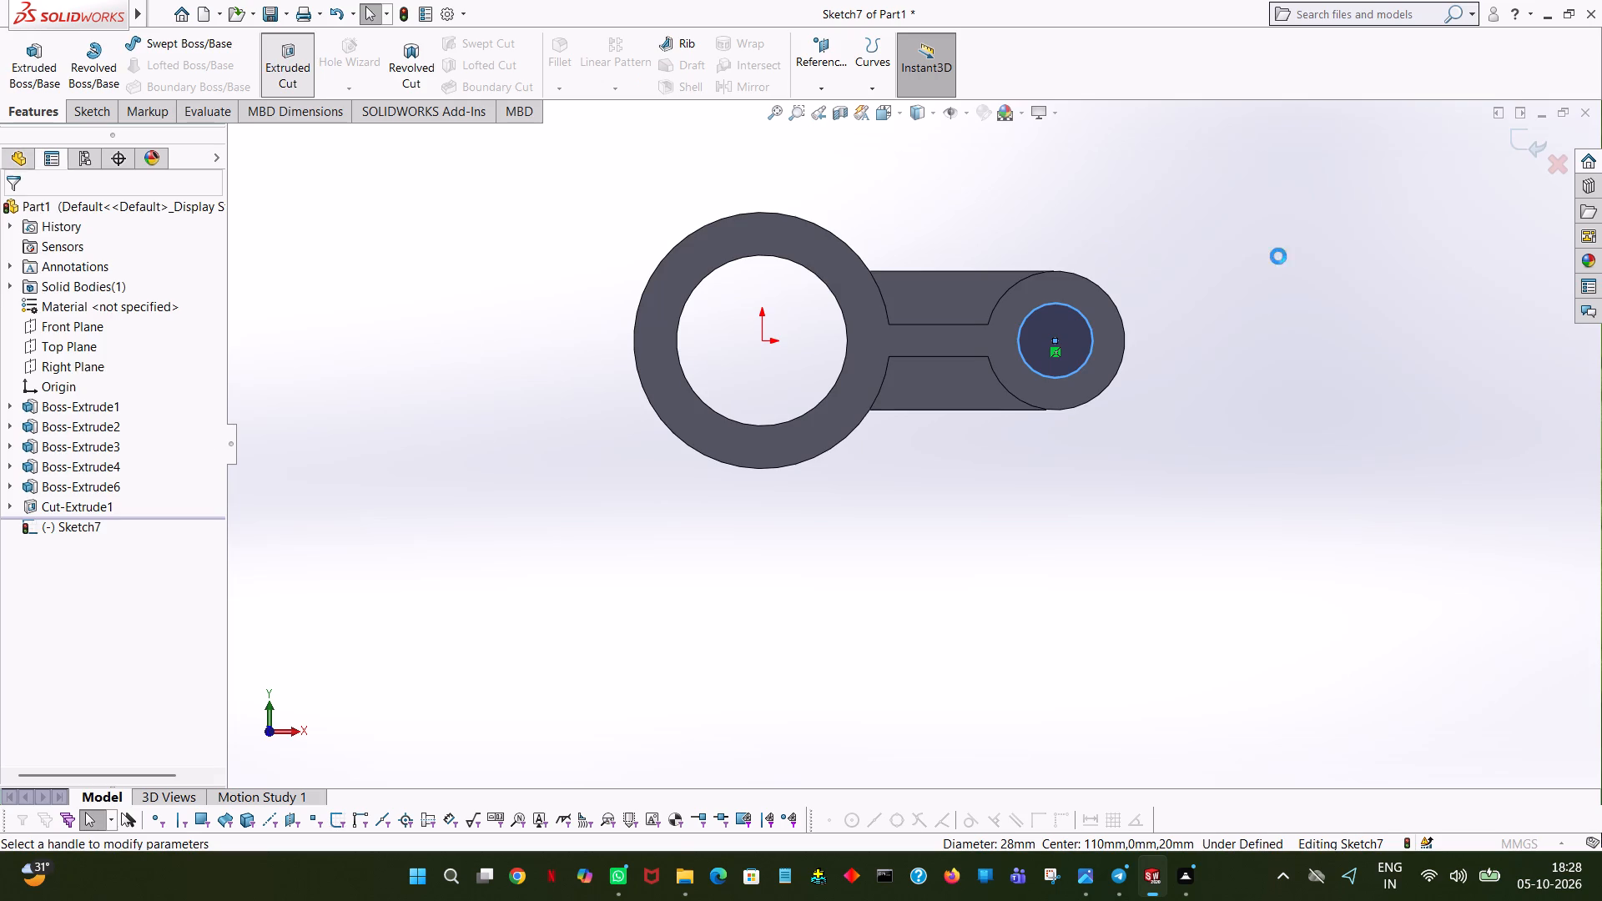
middle_click_drag(1252, 294, 1124, 412)
left_click(18, 211)
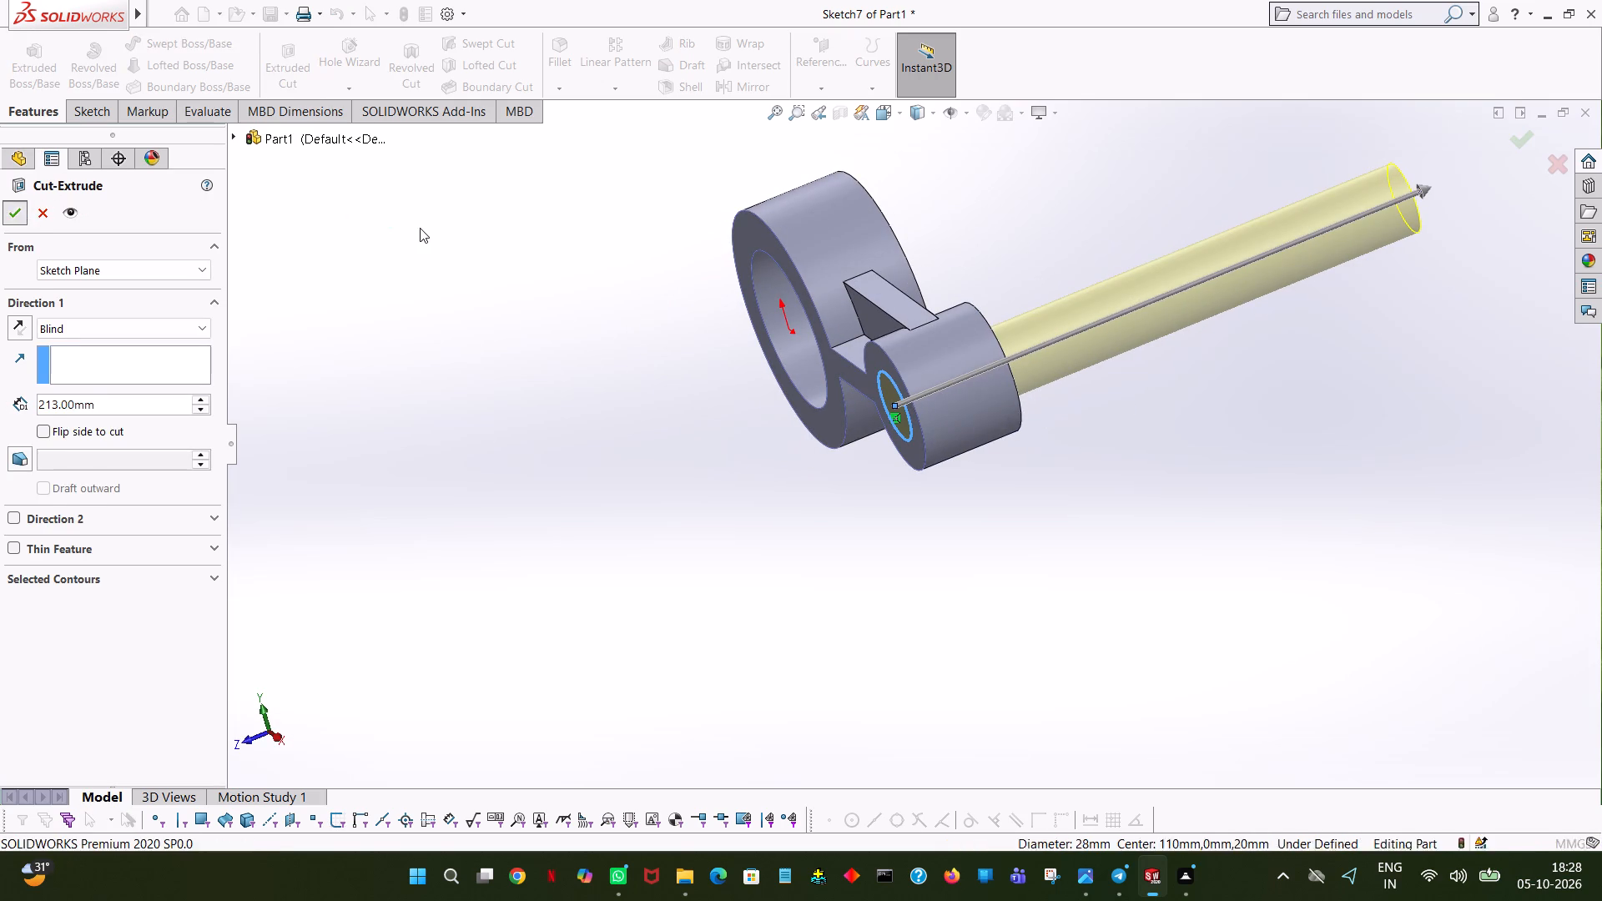
left_click(420, 228)
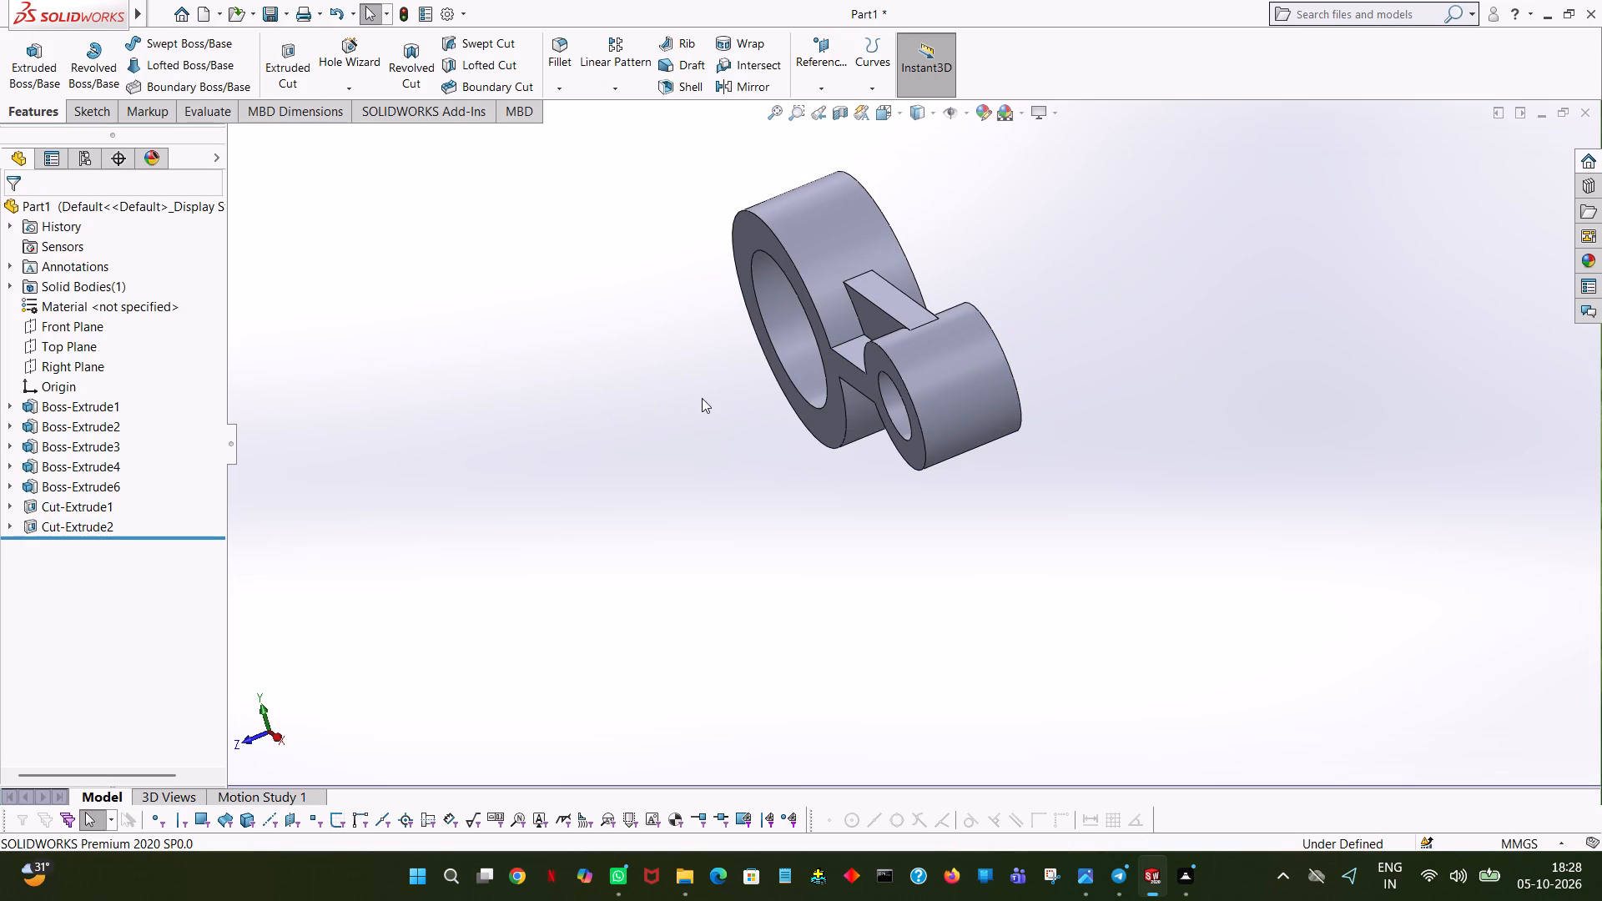
Start an extruded boss sketch on the clamp body's front face and view the face straight on.
middle_click_drag(715, 405, 859, 648)
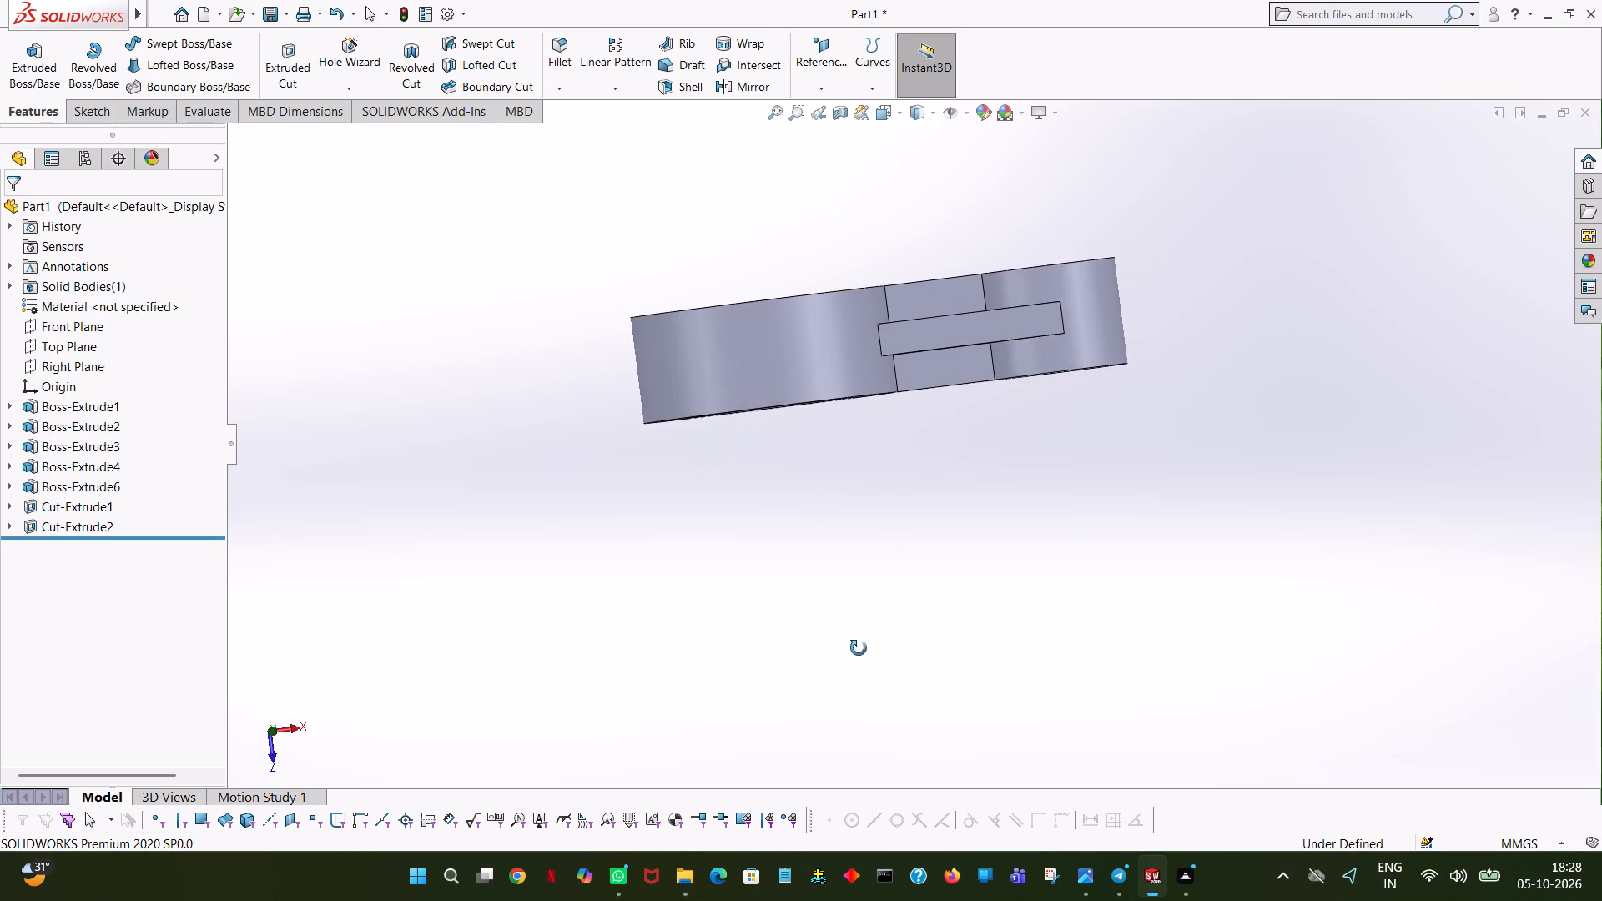
middle_click_drag(859, 648, 834, 503)
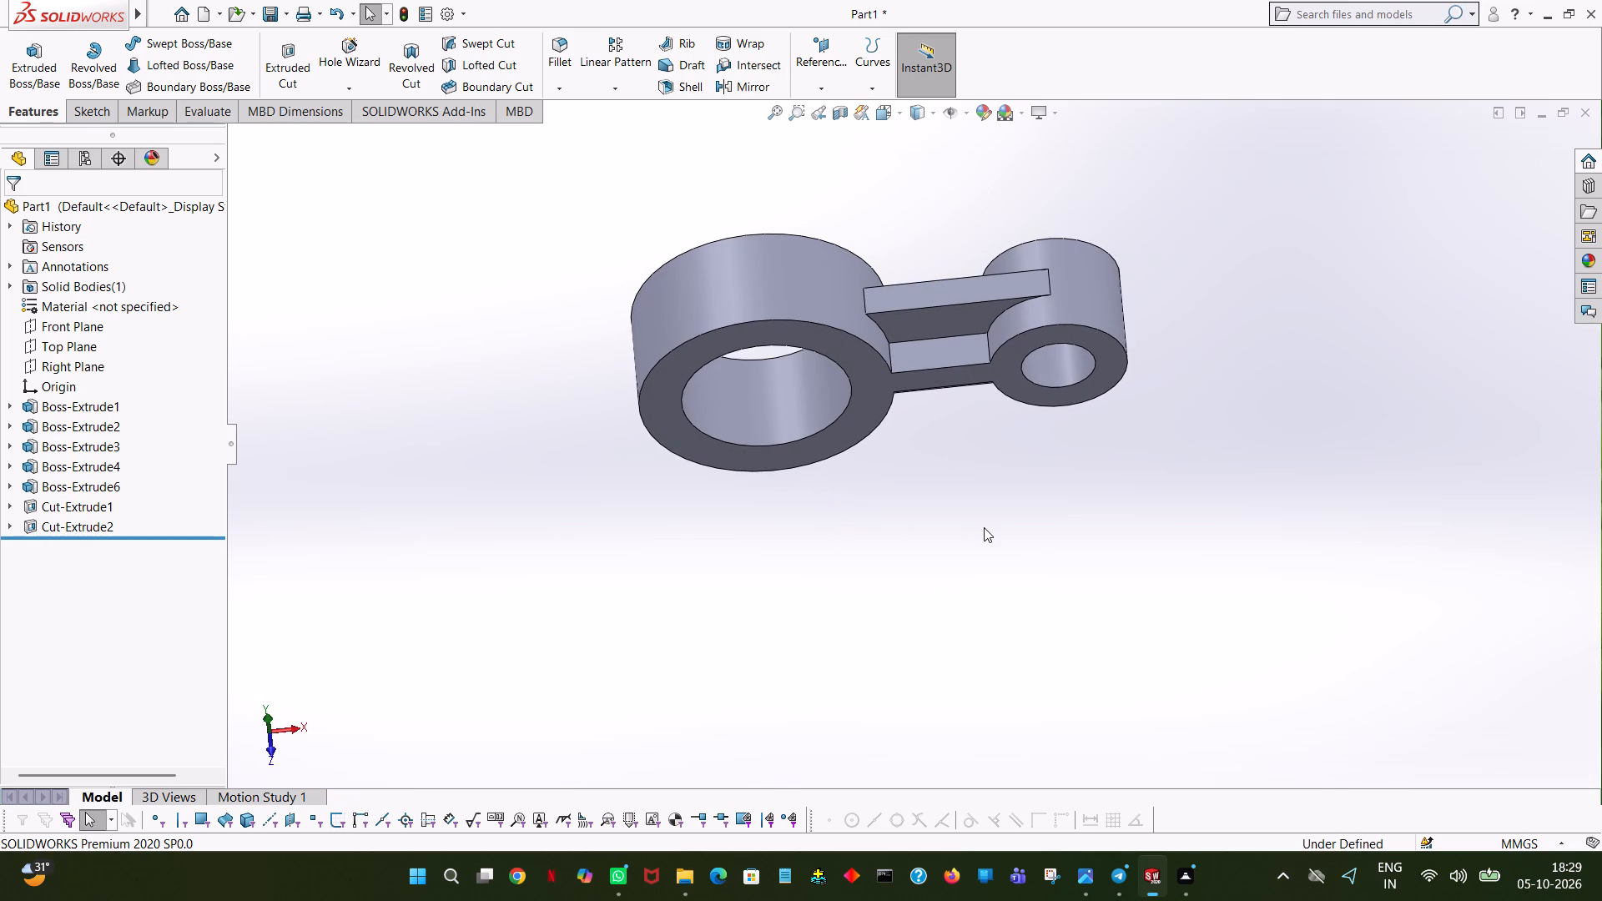
middle_click_drag(956, 517, 950, 407)
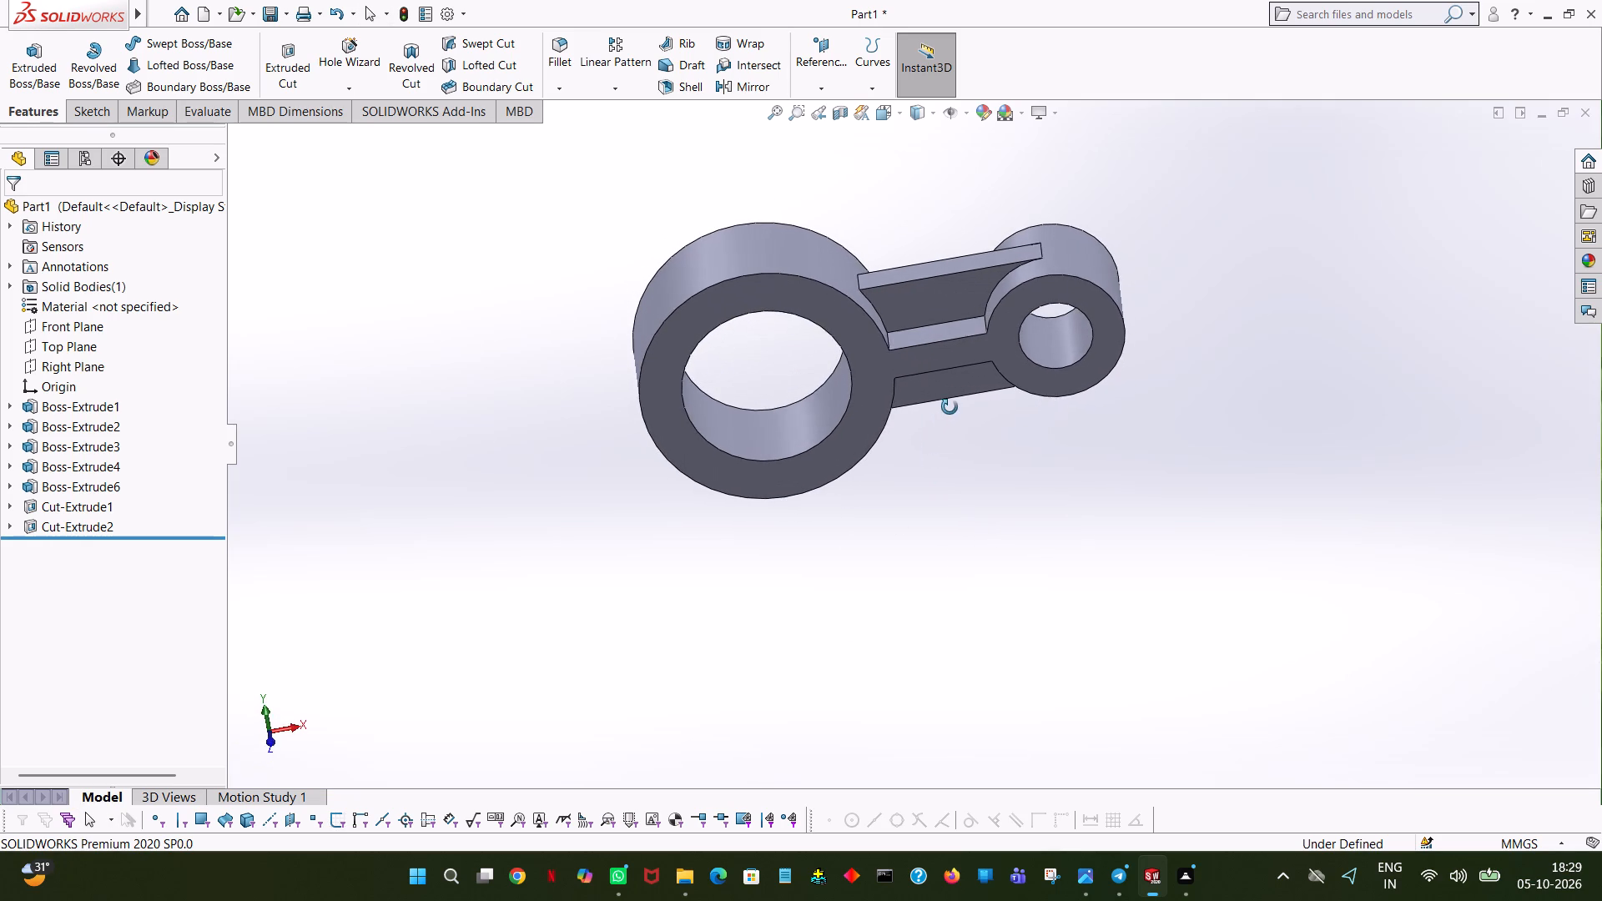
middle_click_drag(950, 407, 953, 401)
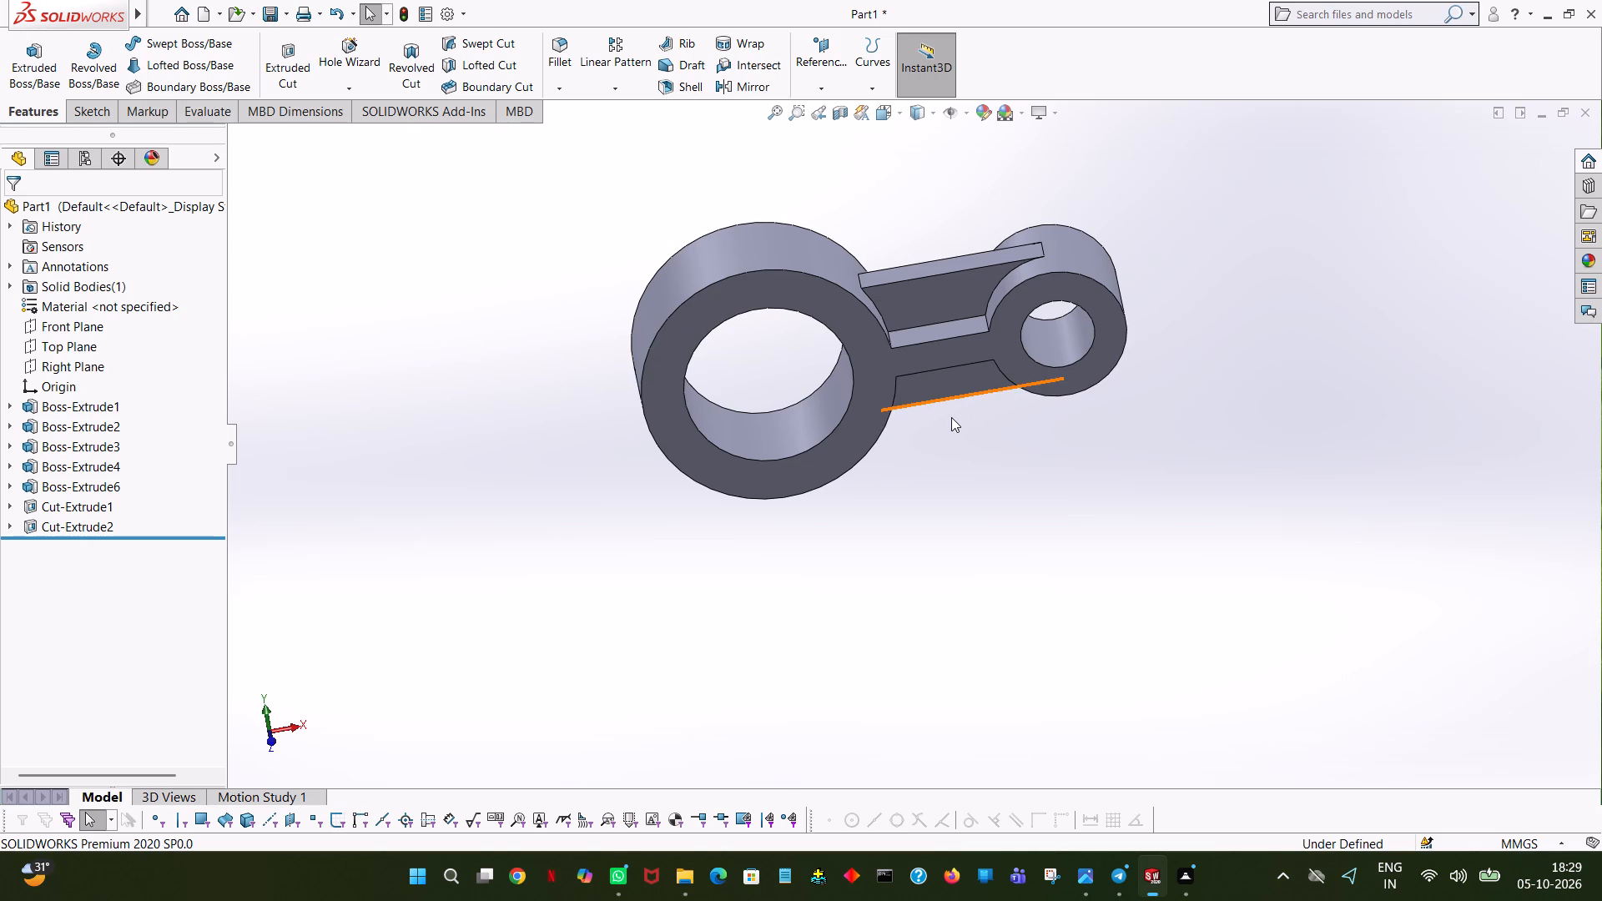
left_click(24, 48)
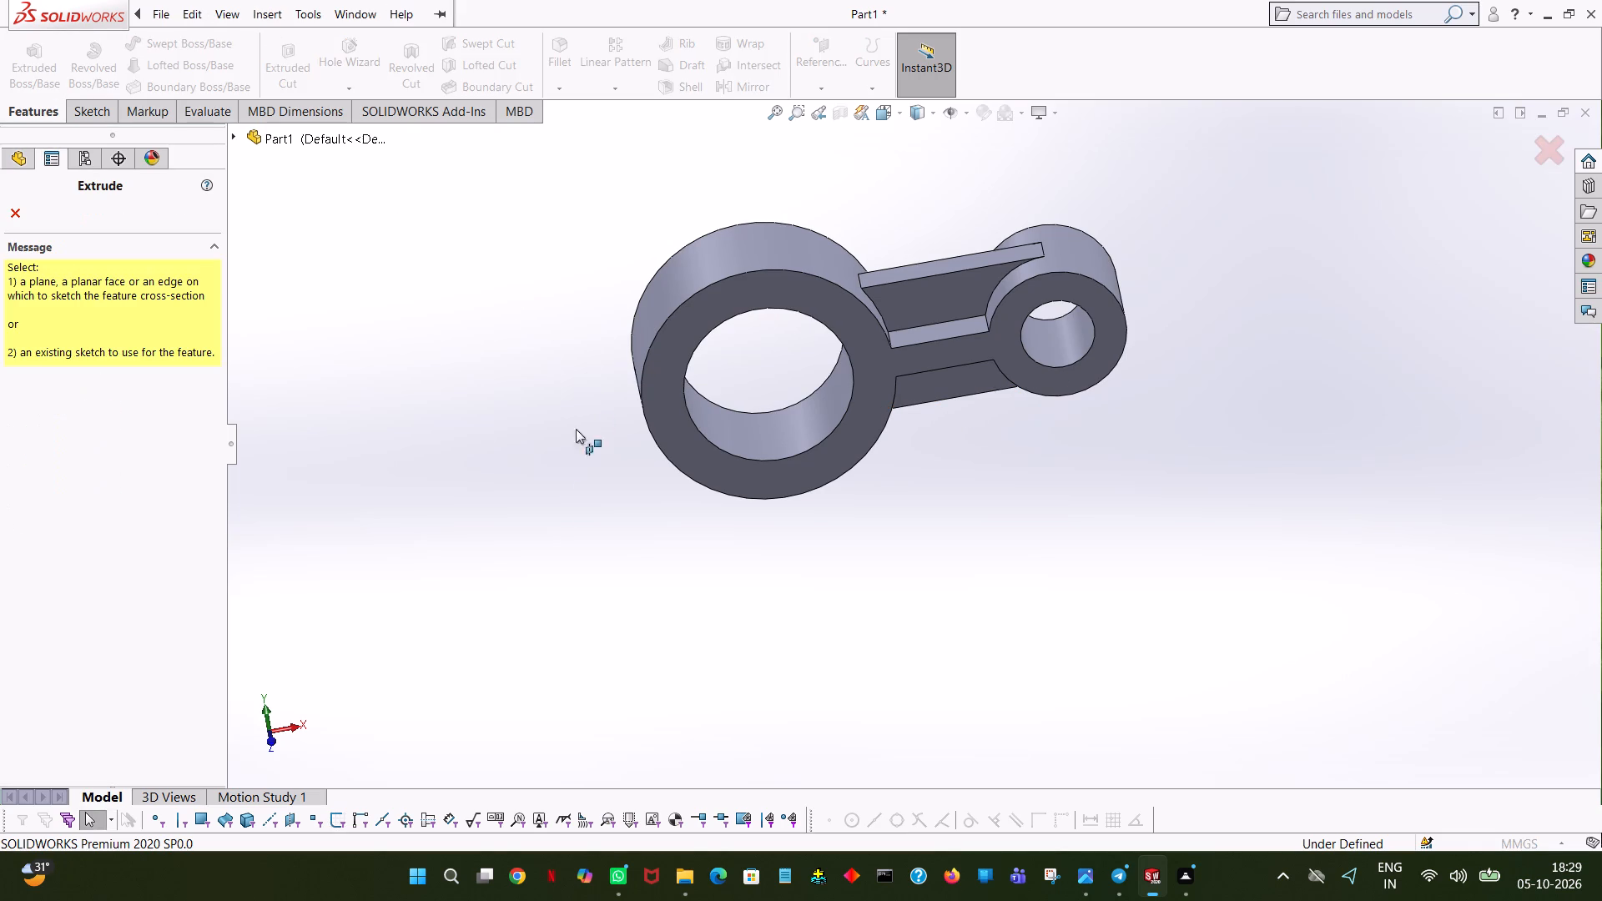
left_click(798, 461)
key("space")
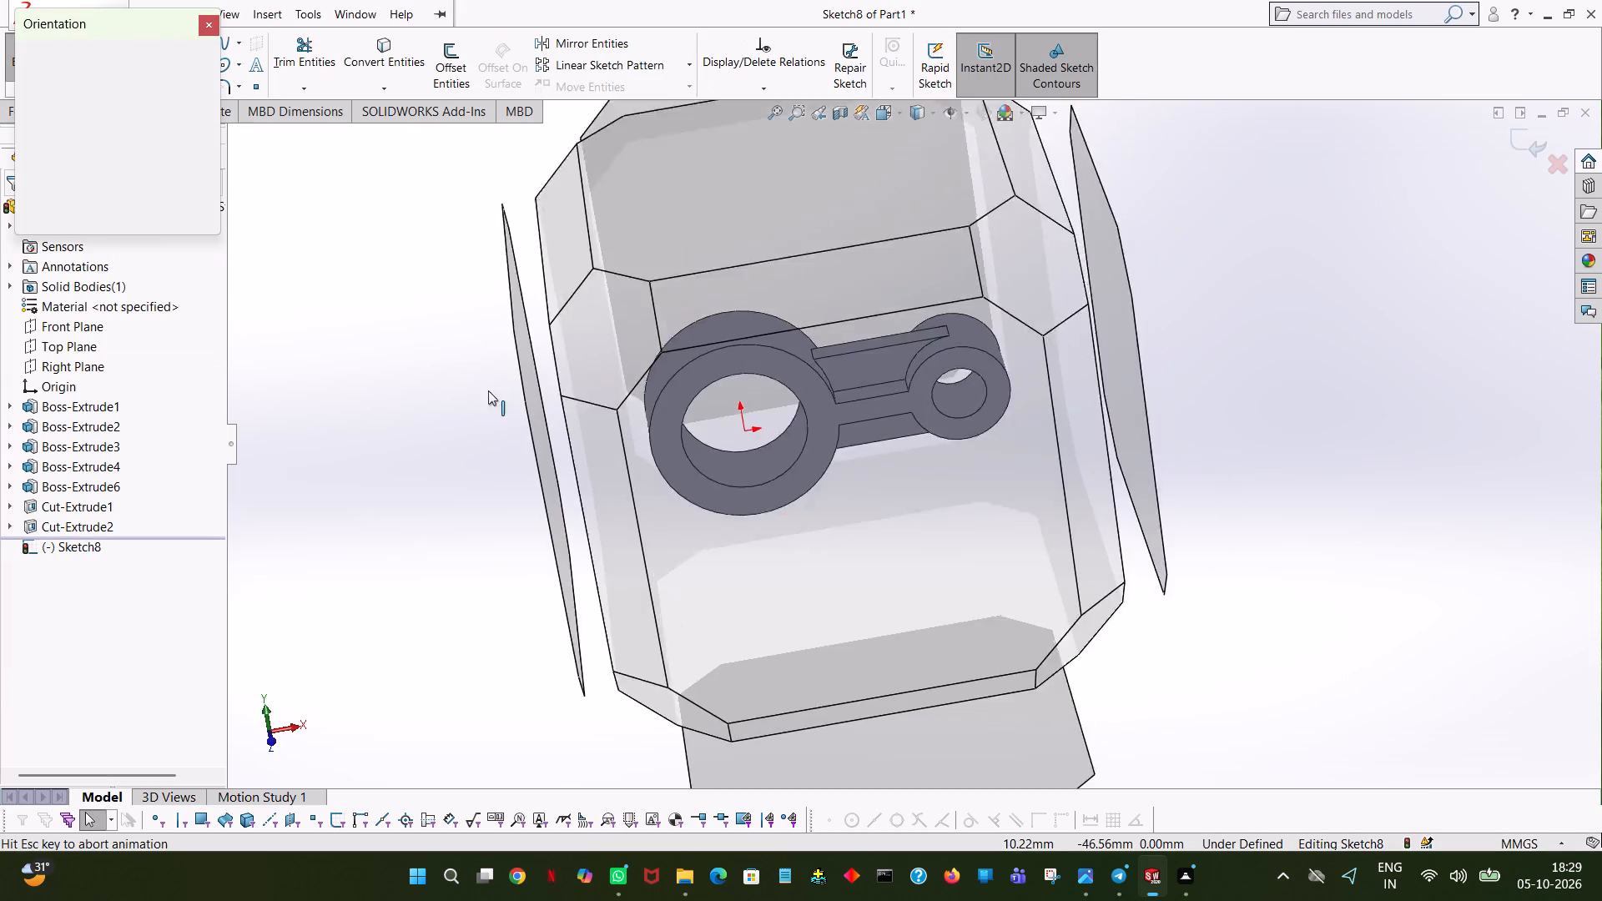
left_click(207, 125)
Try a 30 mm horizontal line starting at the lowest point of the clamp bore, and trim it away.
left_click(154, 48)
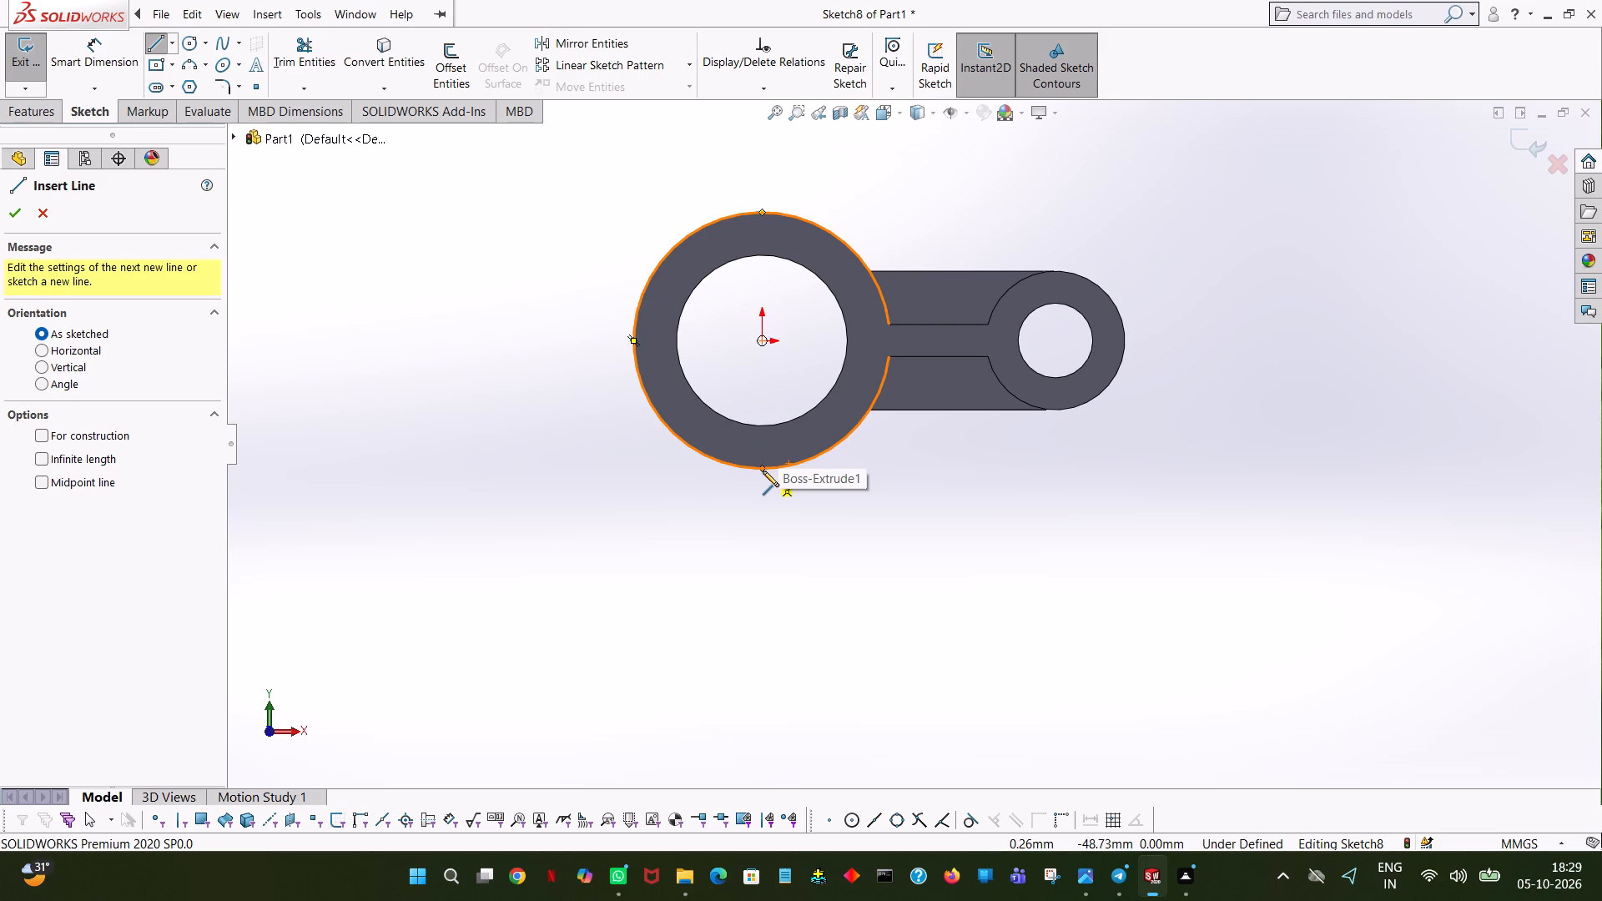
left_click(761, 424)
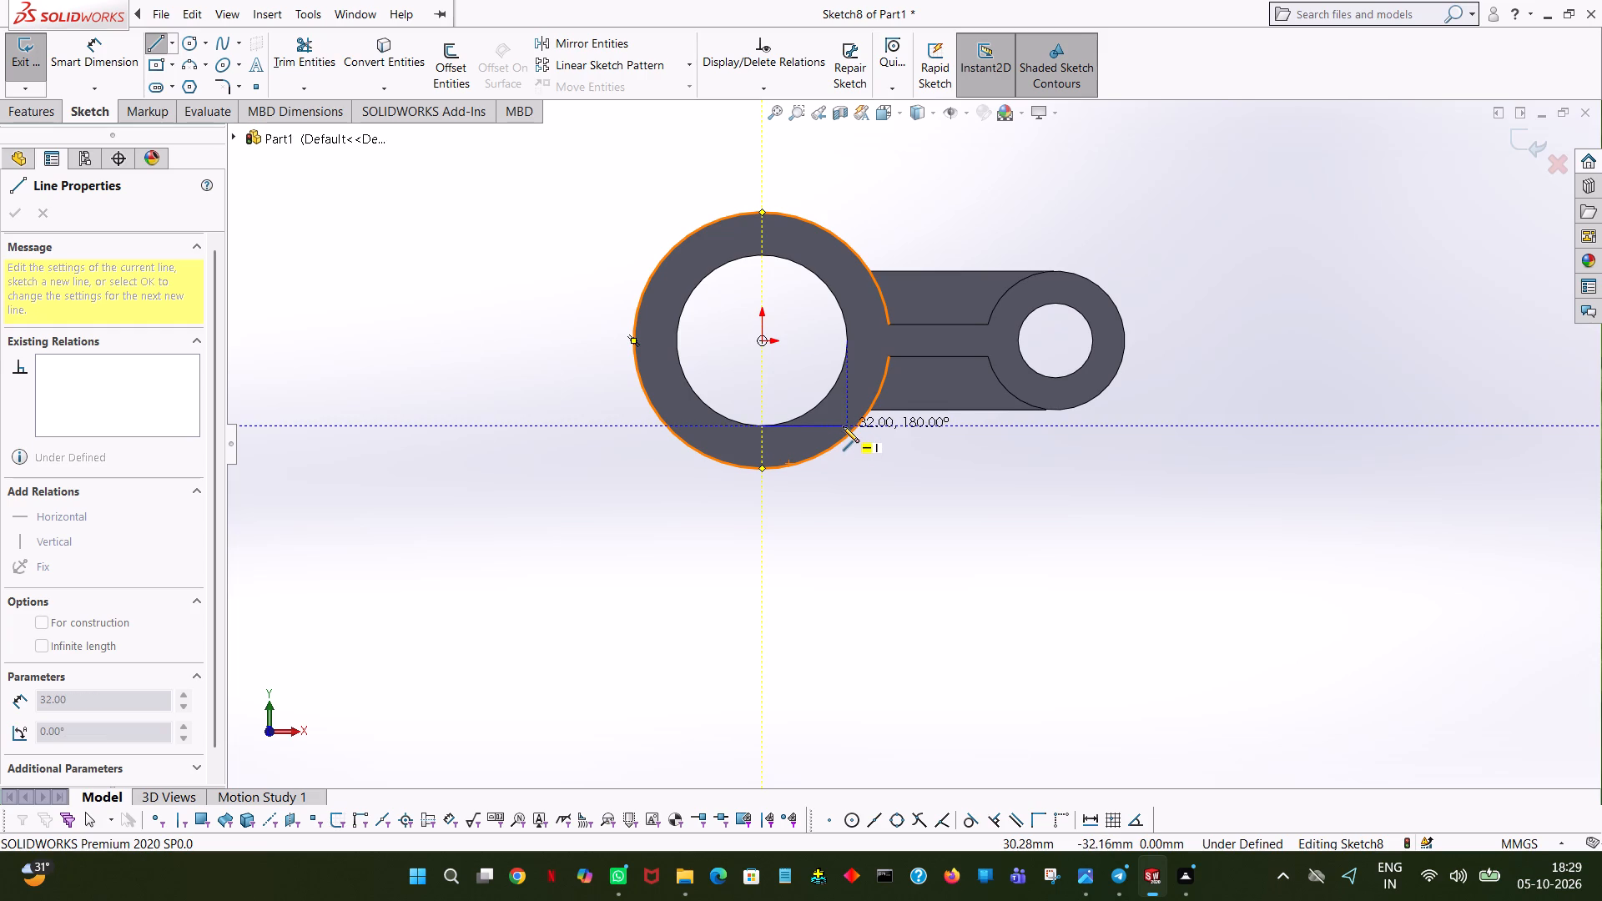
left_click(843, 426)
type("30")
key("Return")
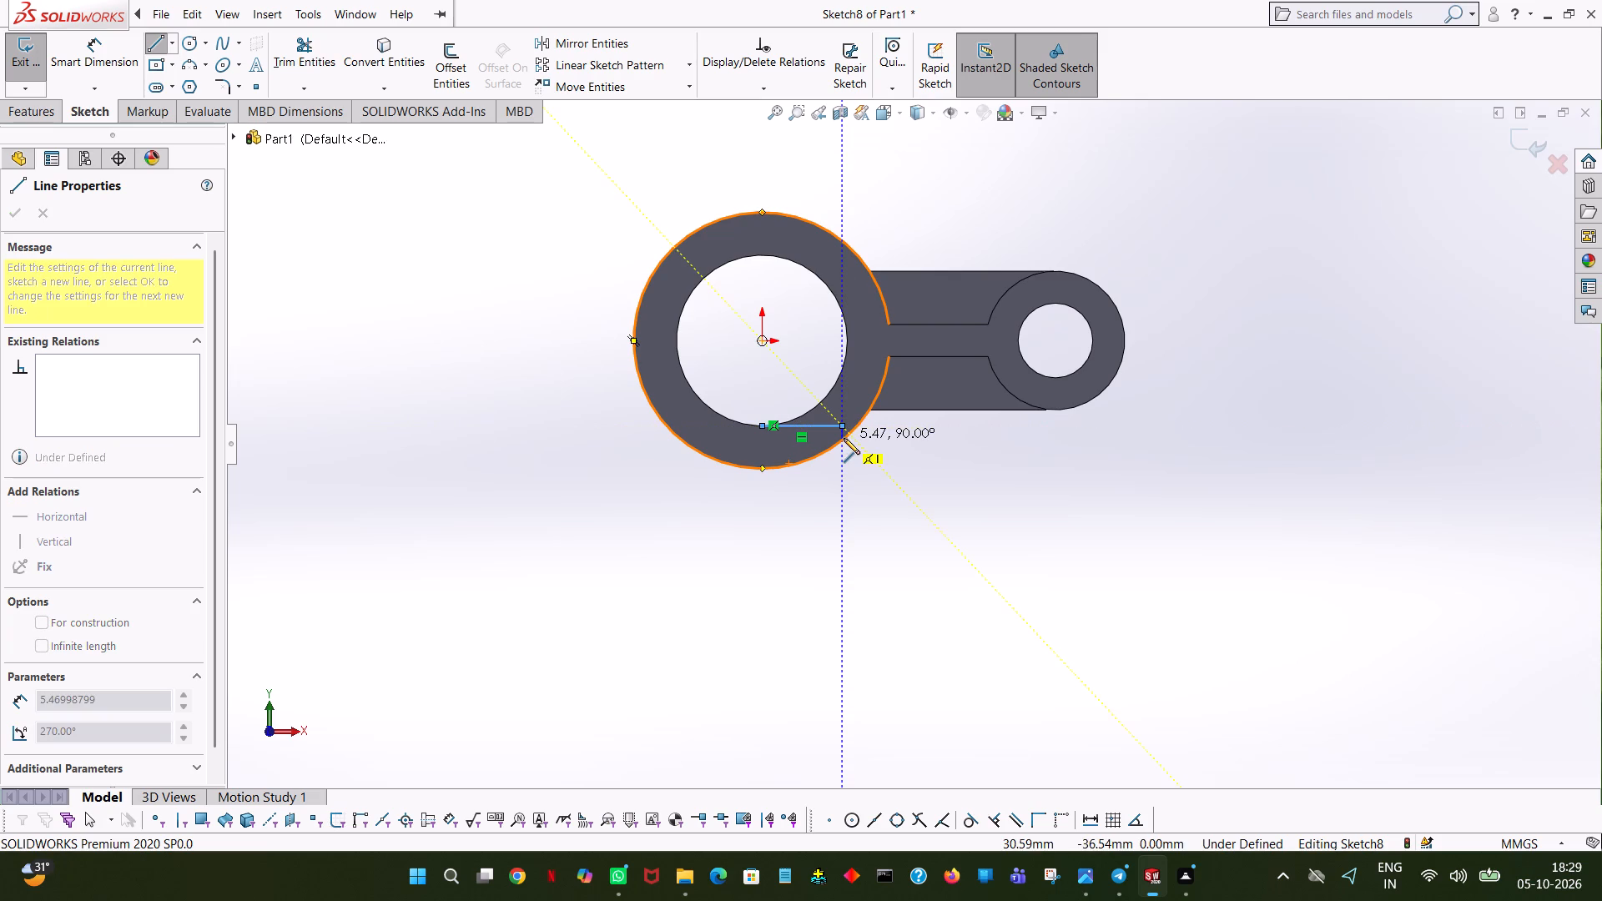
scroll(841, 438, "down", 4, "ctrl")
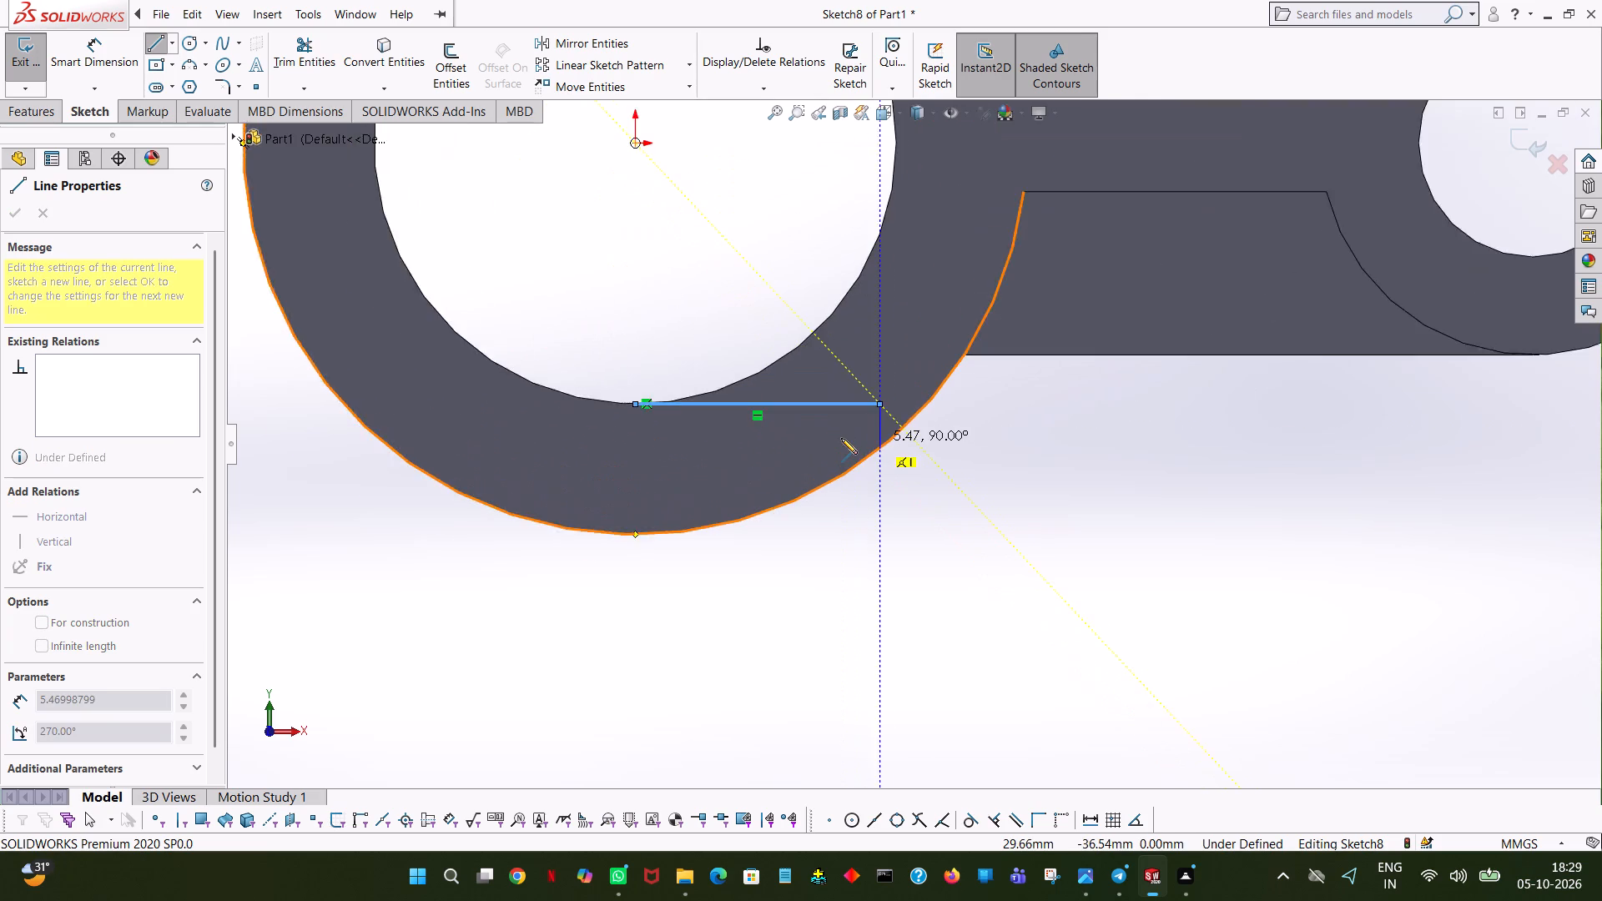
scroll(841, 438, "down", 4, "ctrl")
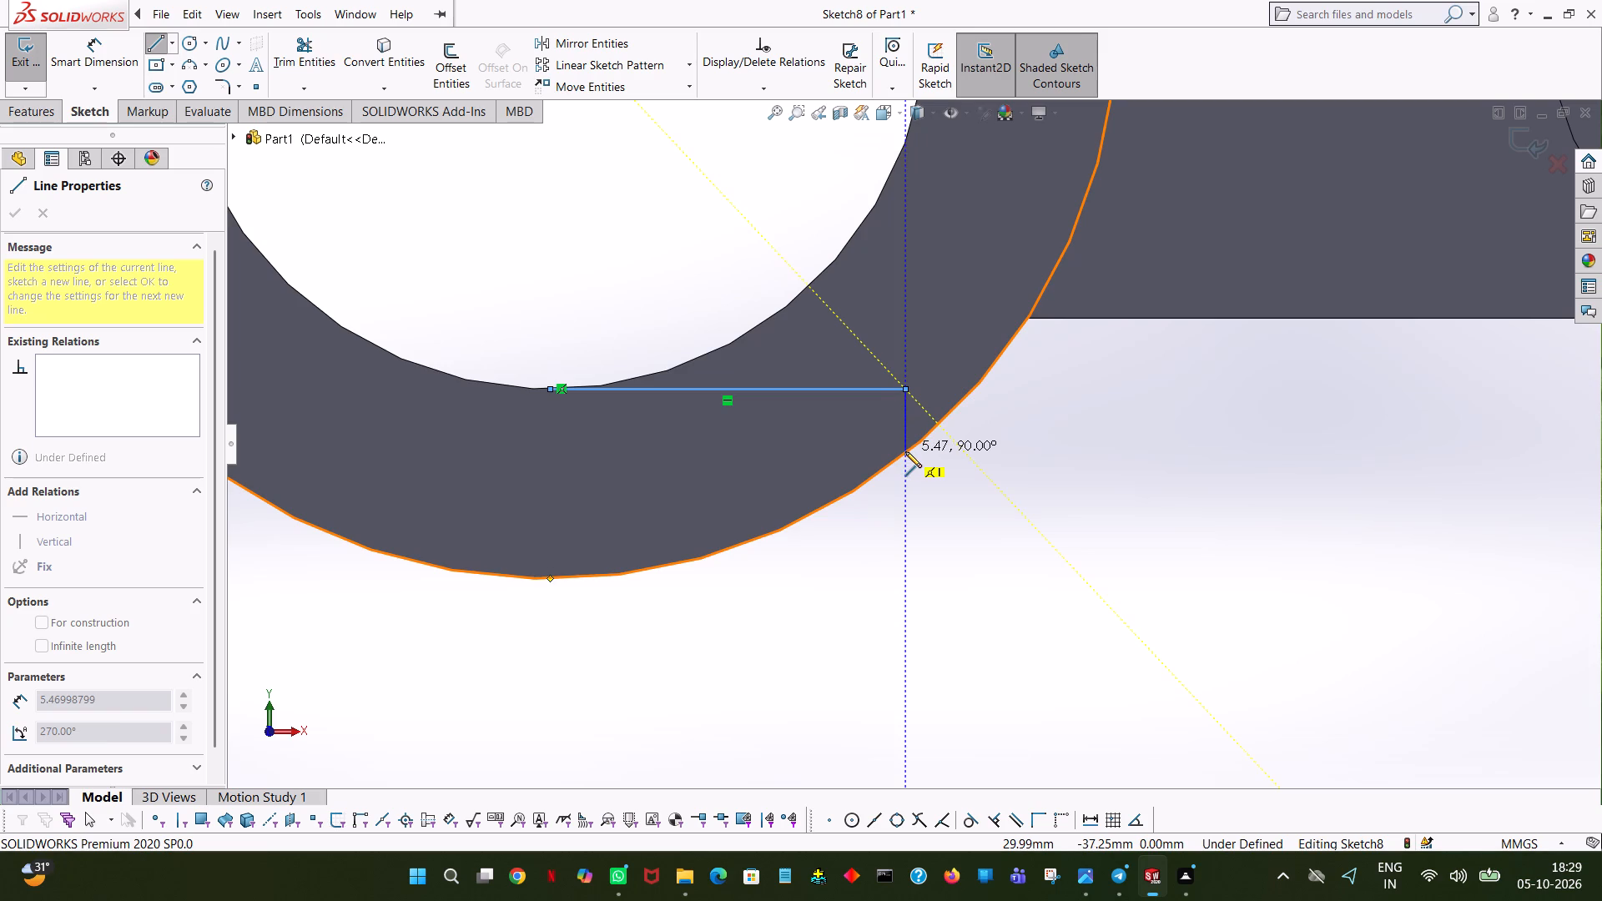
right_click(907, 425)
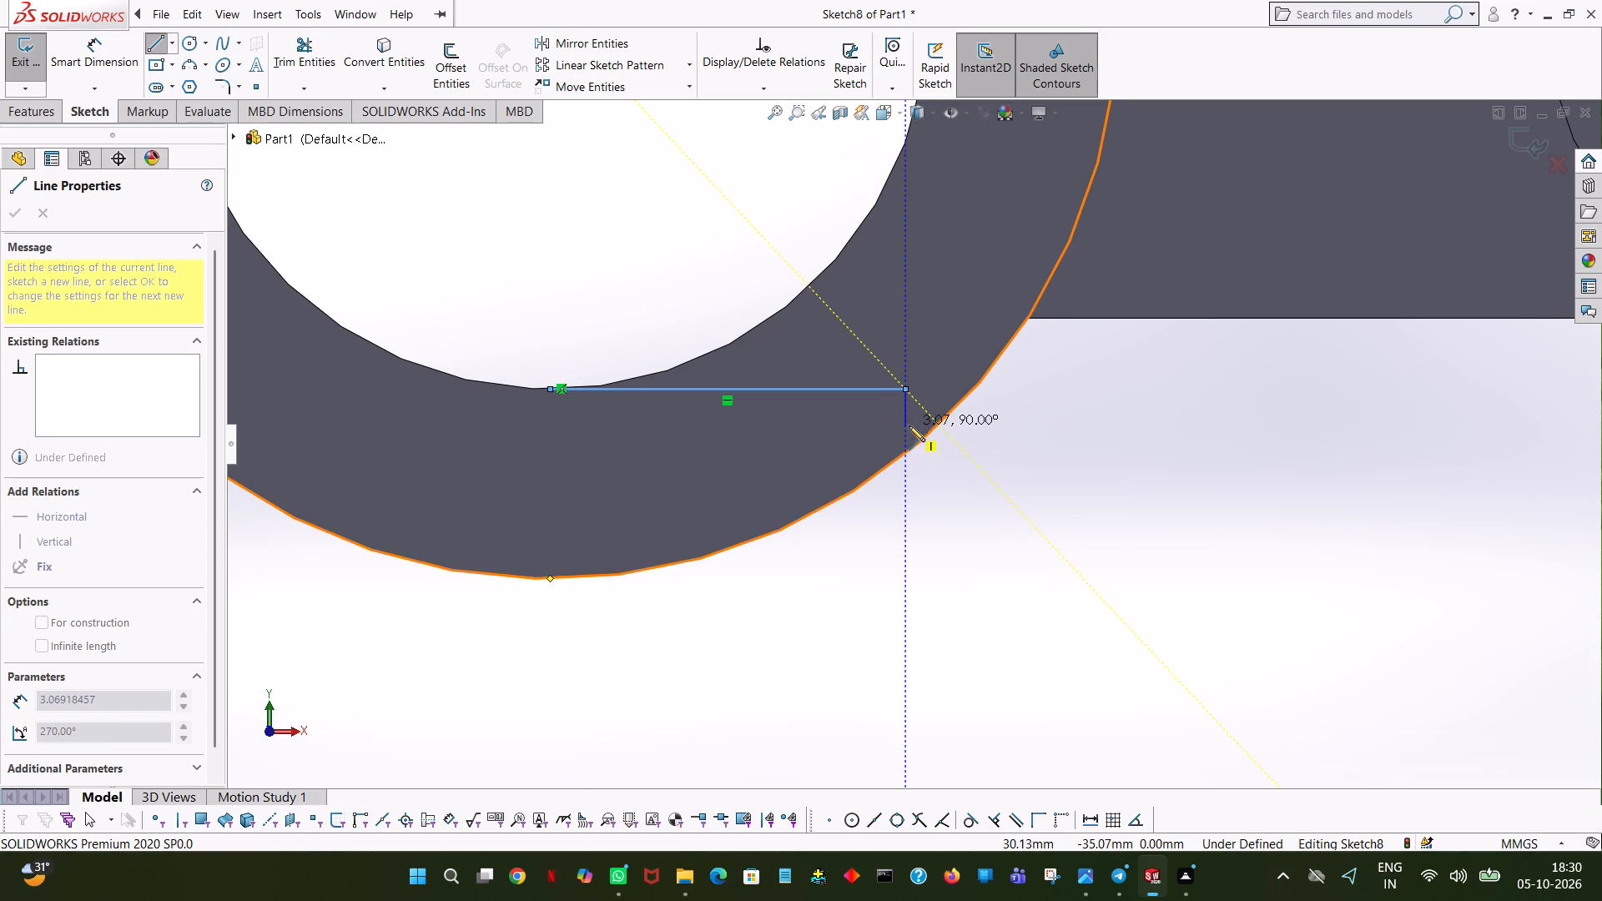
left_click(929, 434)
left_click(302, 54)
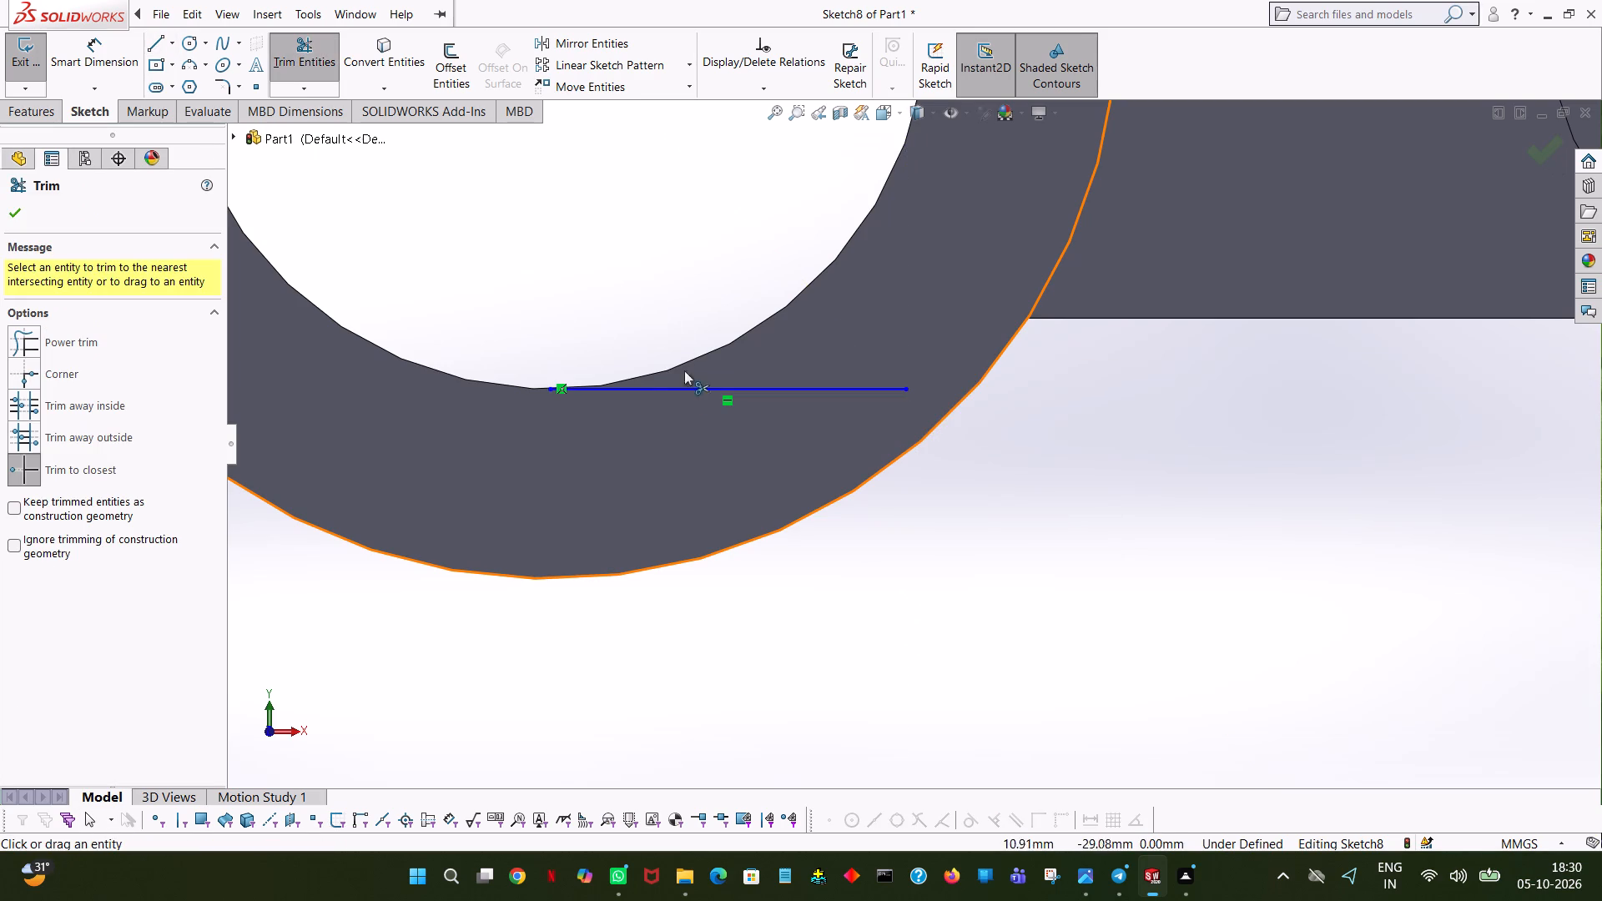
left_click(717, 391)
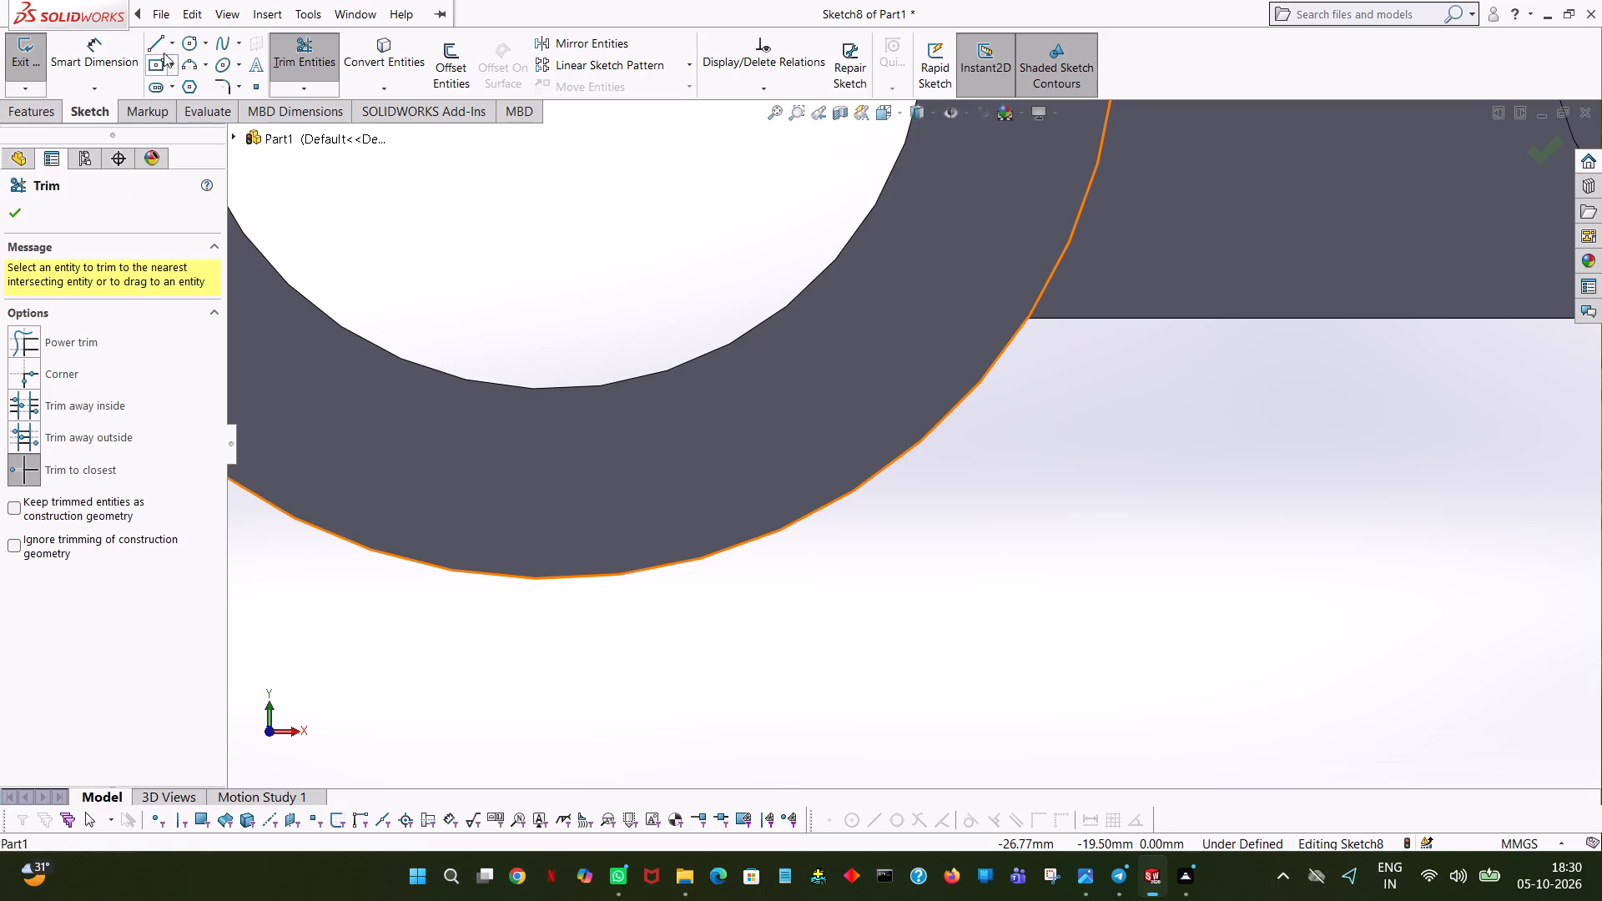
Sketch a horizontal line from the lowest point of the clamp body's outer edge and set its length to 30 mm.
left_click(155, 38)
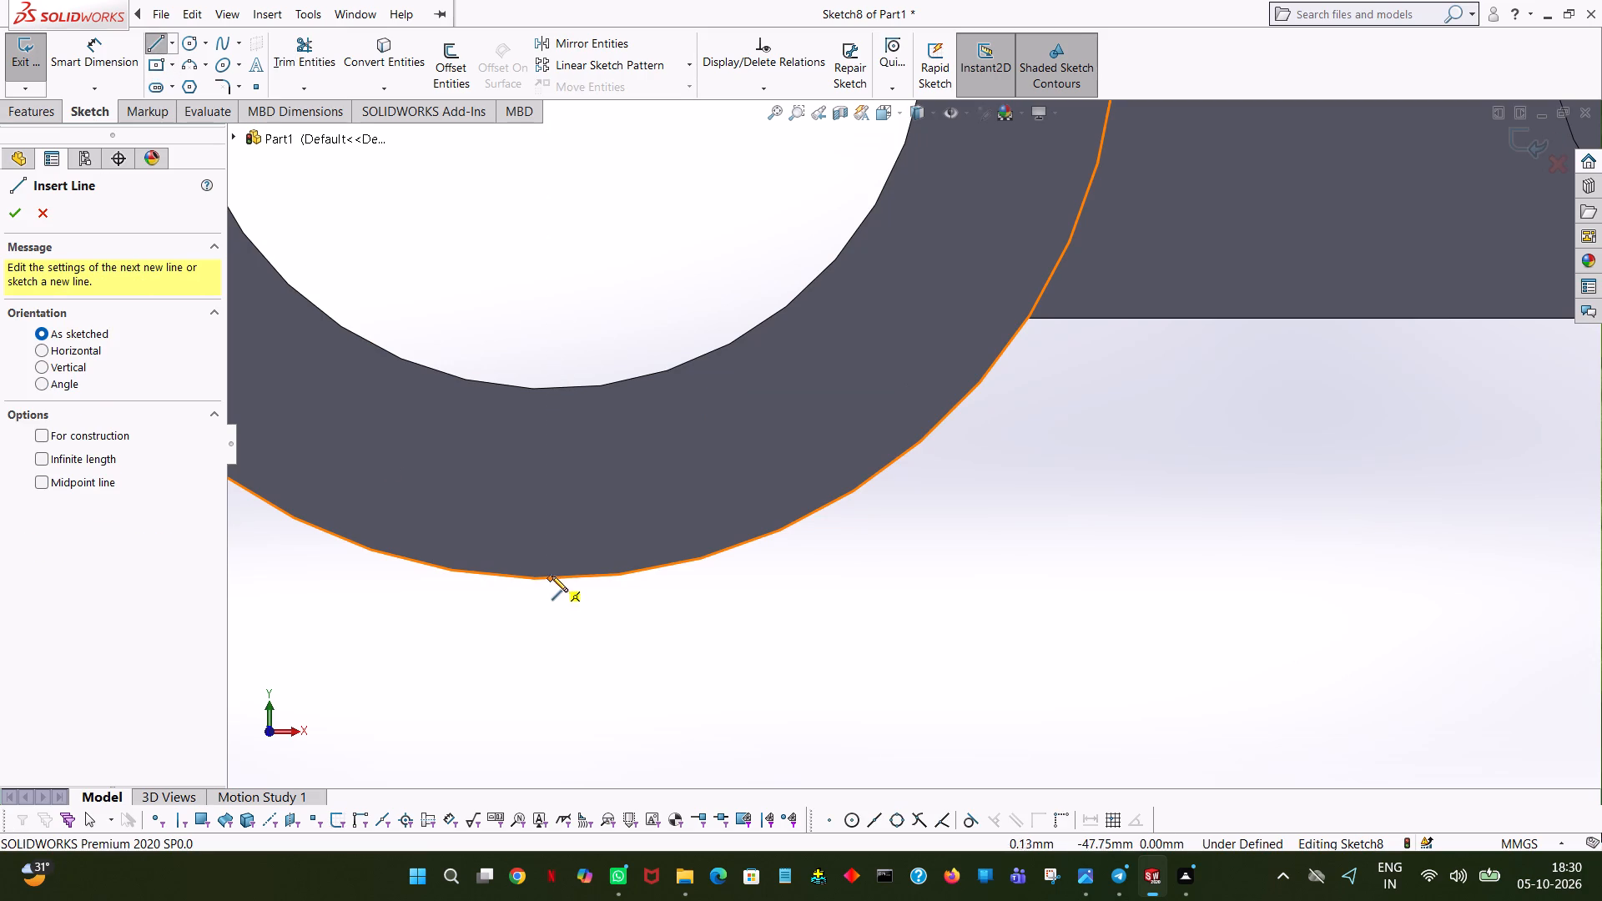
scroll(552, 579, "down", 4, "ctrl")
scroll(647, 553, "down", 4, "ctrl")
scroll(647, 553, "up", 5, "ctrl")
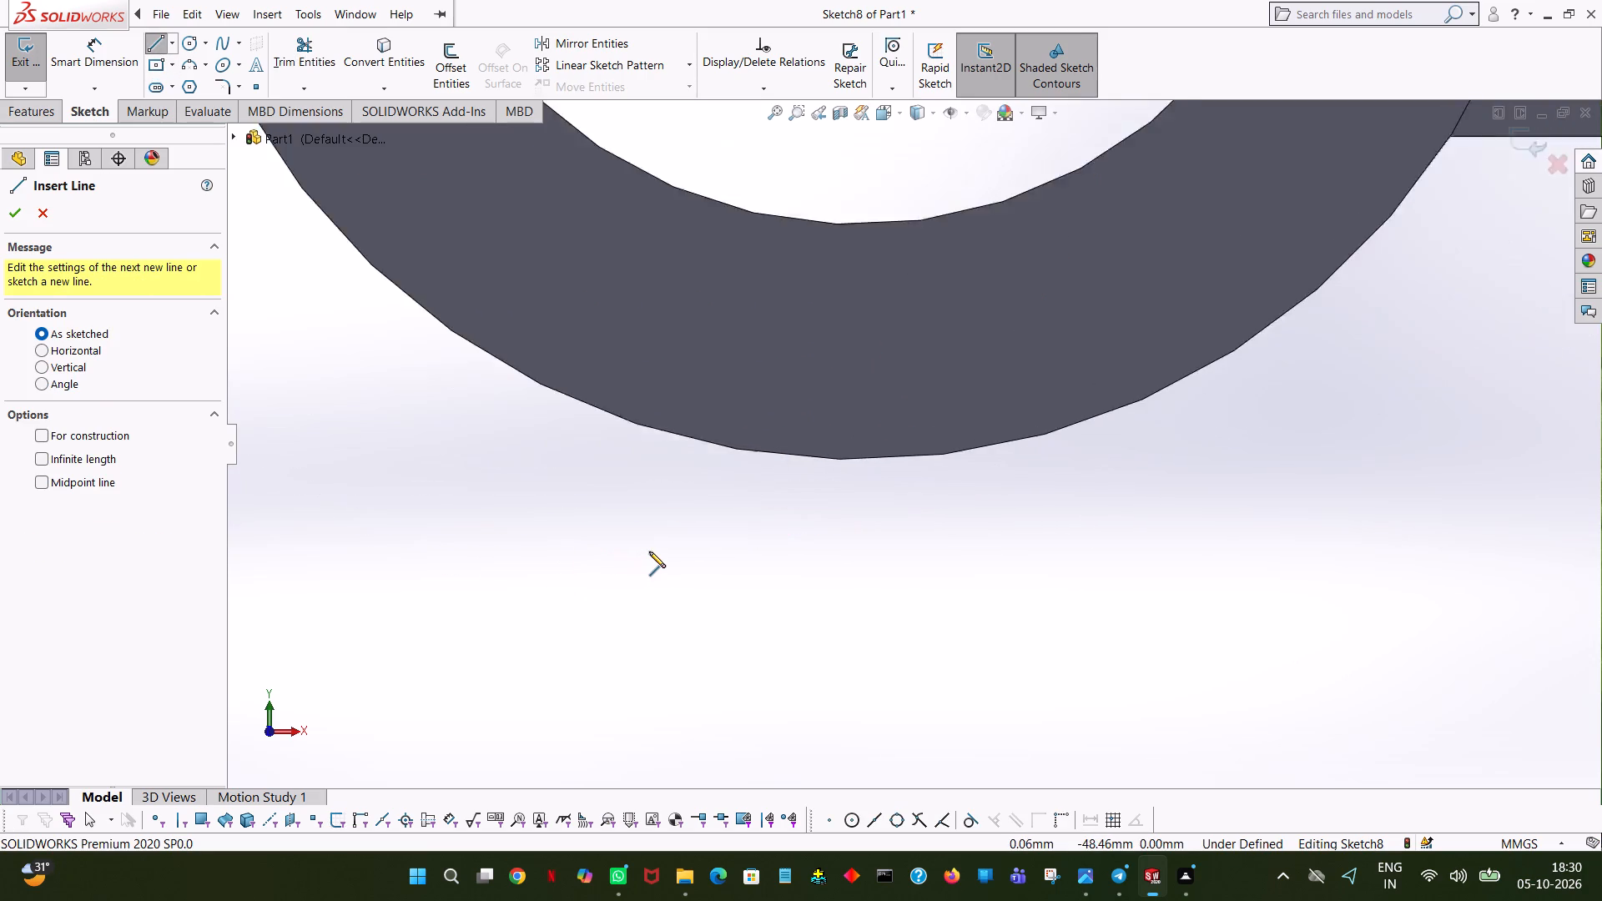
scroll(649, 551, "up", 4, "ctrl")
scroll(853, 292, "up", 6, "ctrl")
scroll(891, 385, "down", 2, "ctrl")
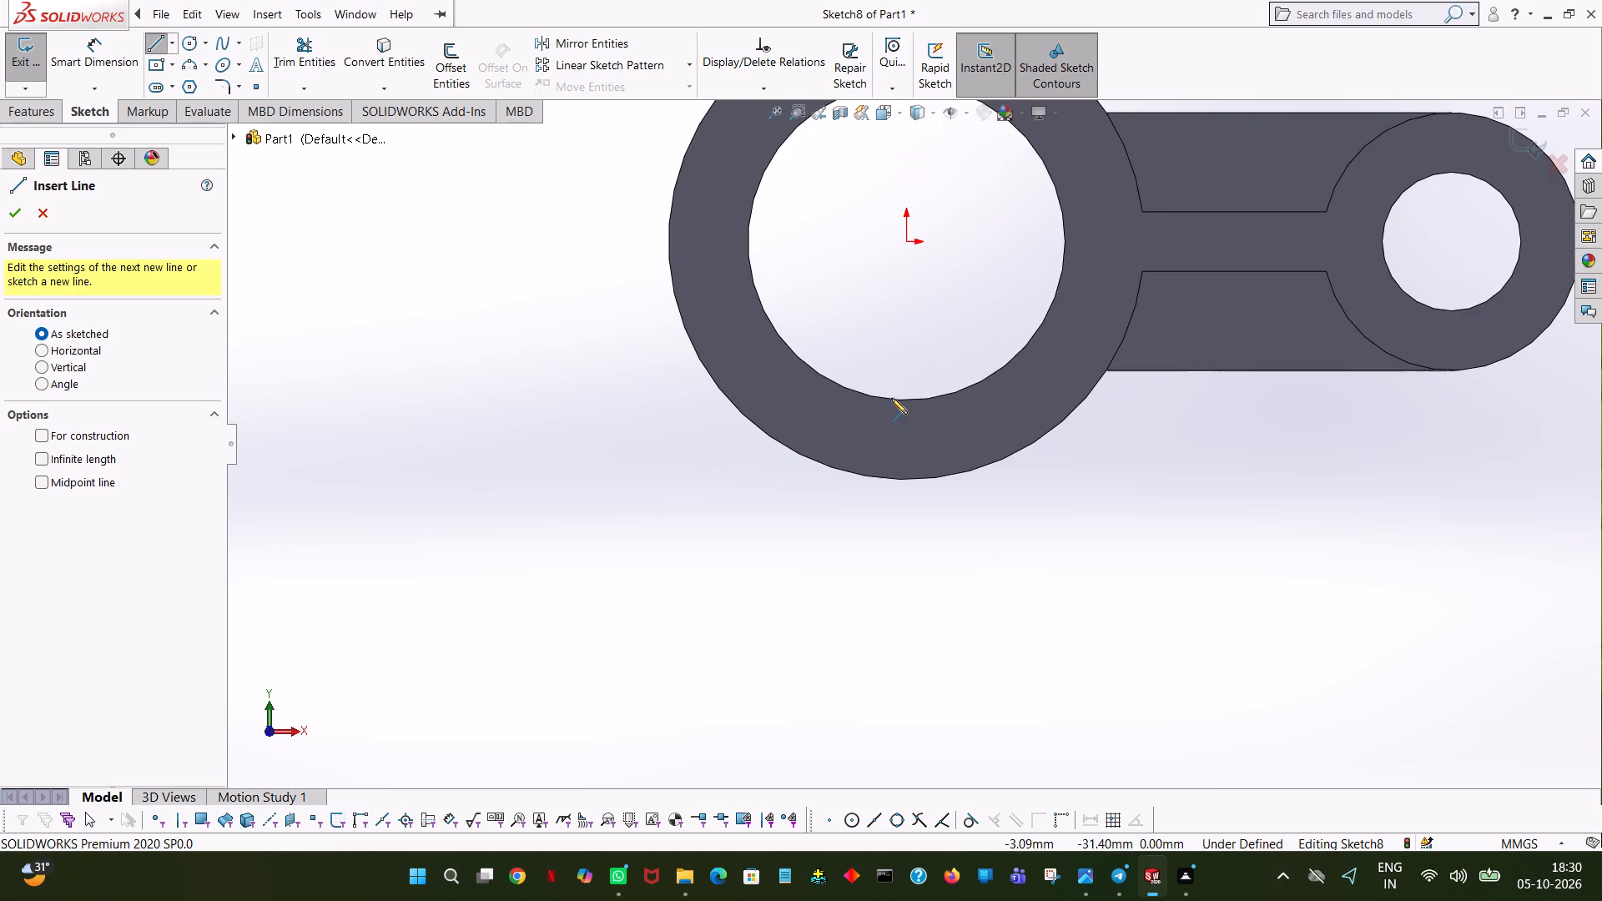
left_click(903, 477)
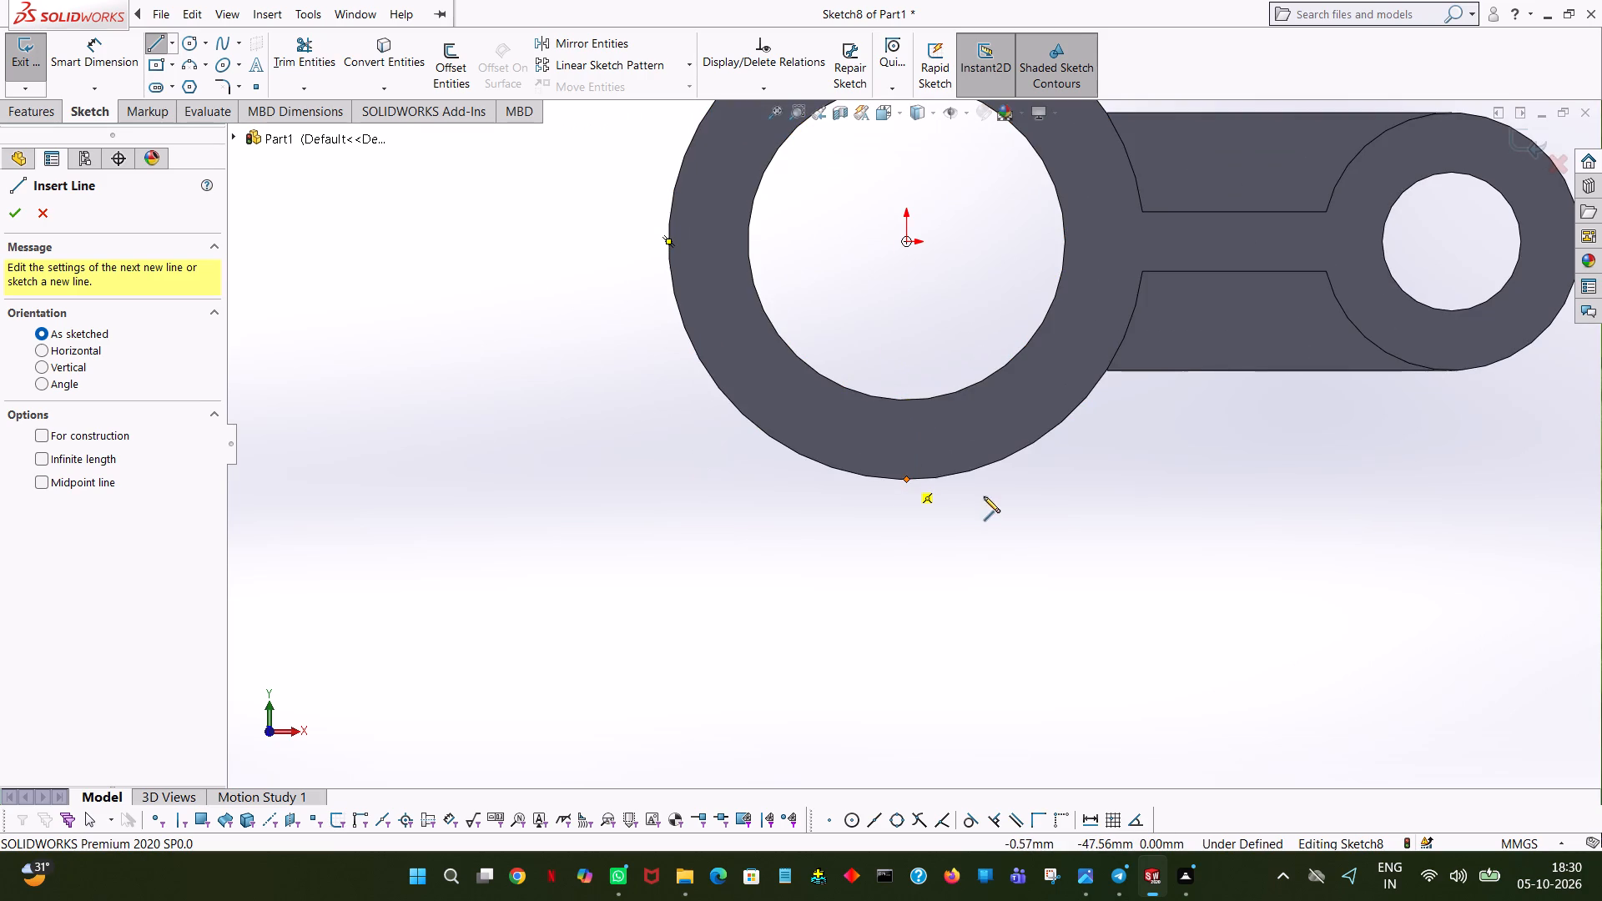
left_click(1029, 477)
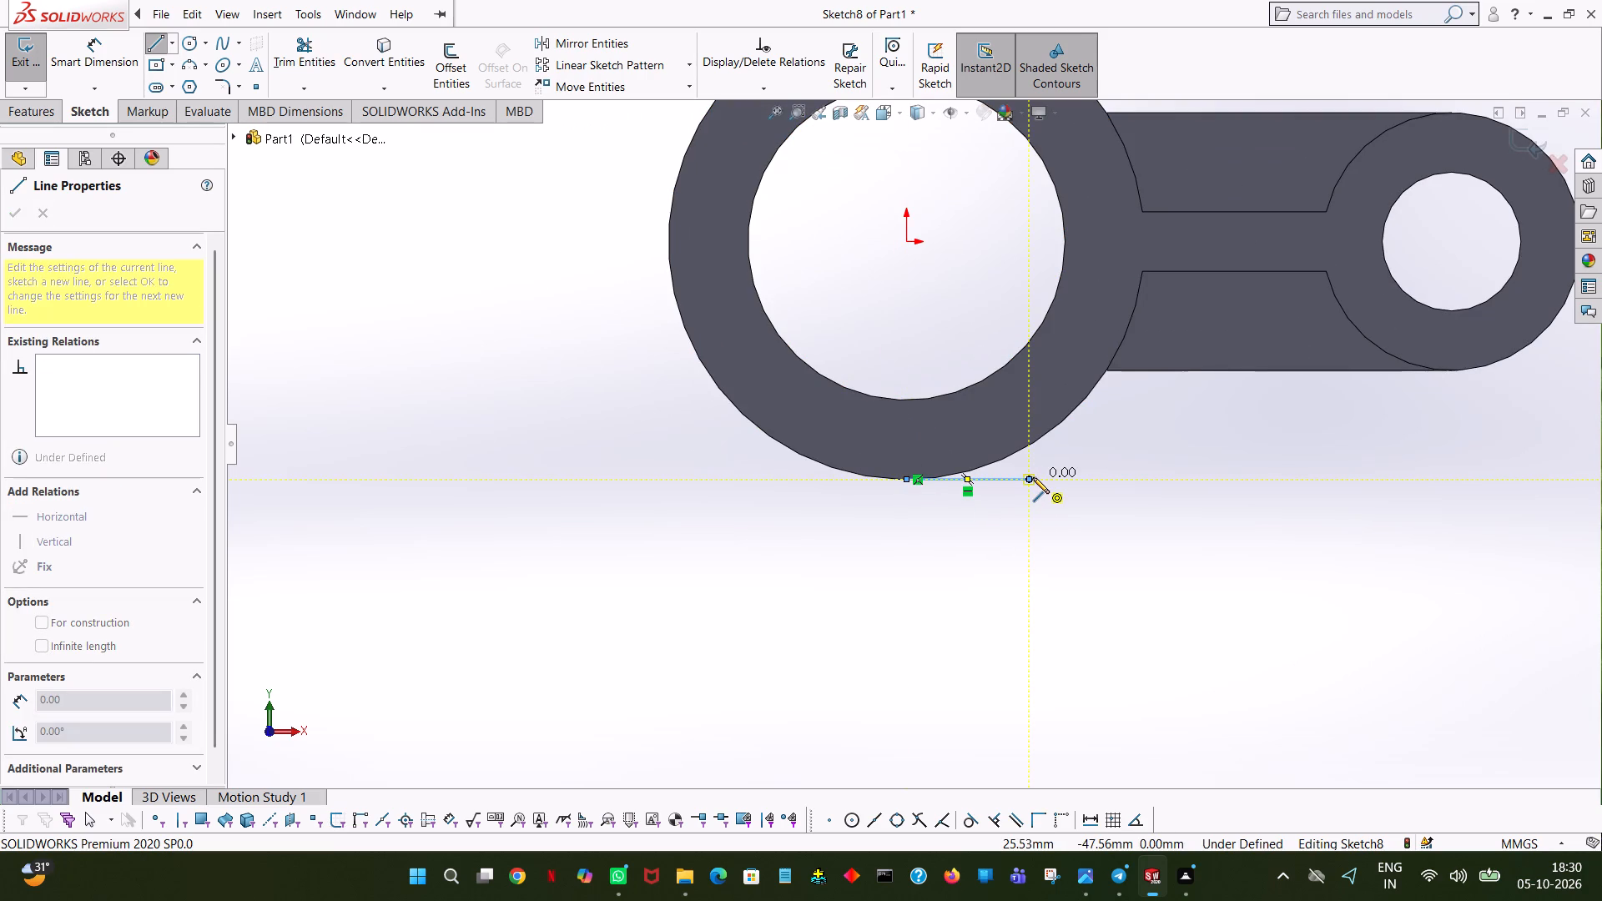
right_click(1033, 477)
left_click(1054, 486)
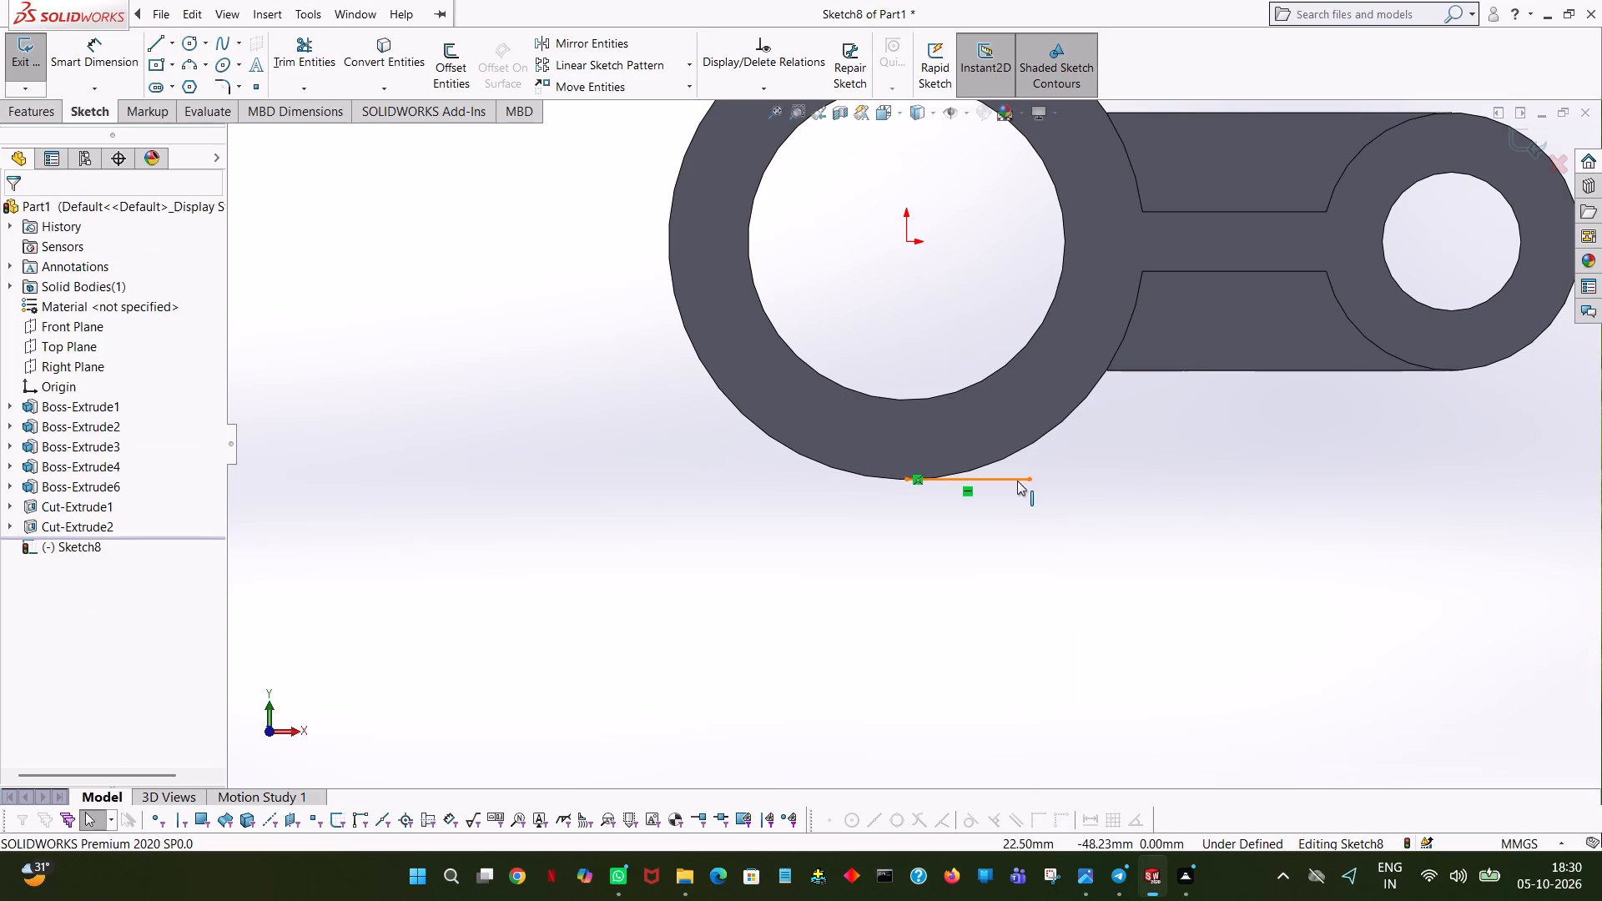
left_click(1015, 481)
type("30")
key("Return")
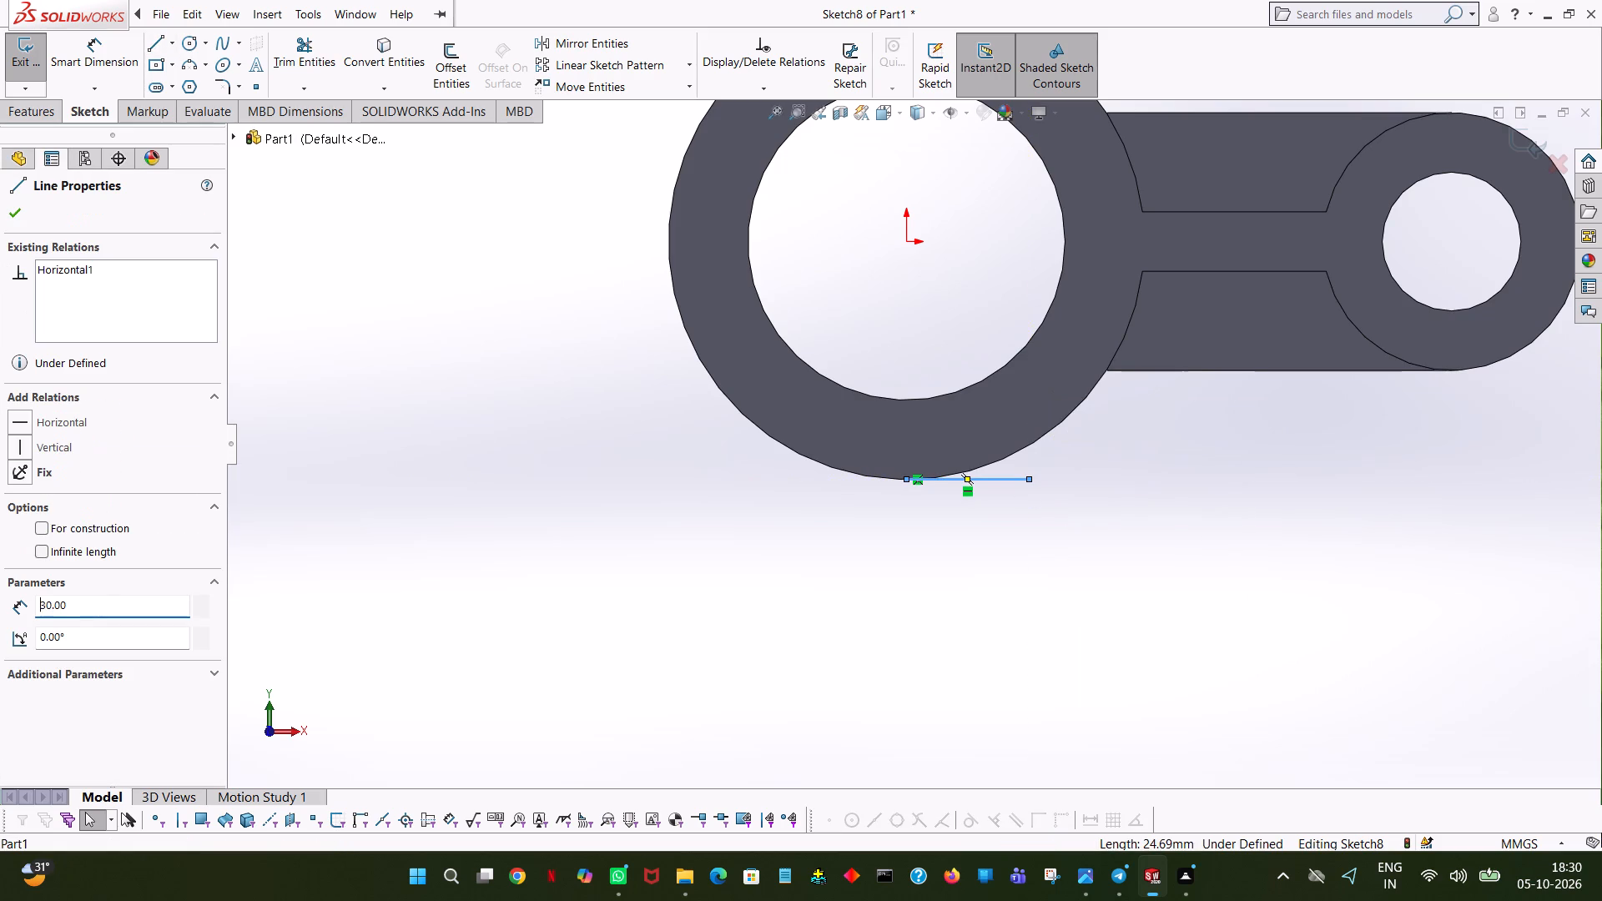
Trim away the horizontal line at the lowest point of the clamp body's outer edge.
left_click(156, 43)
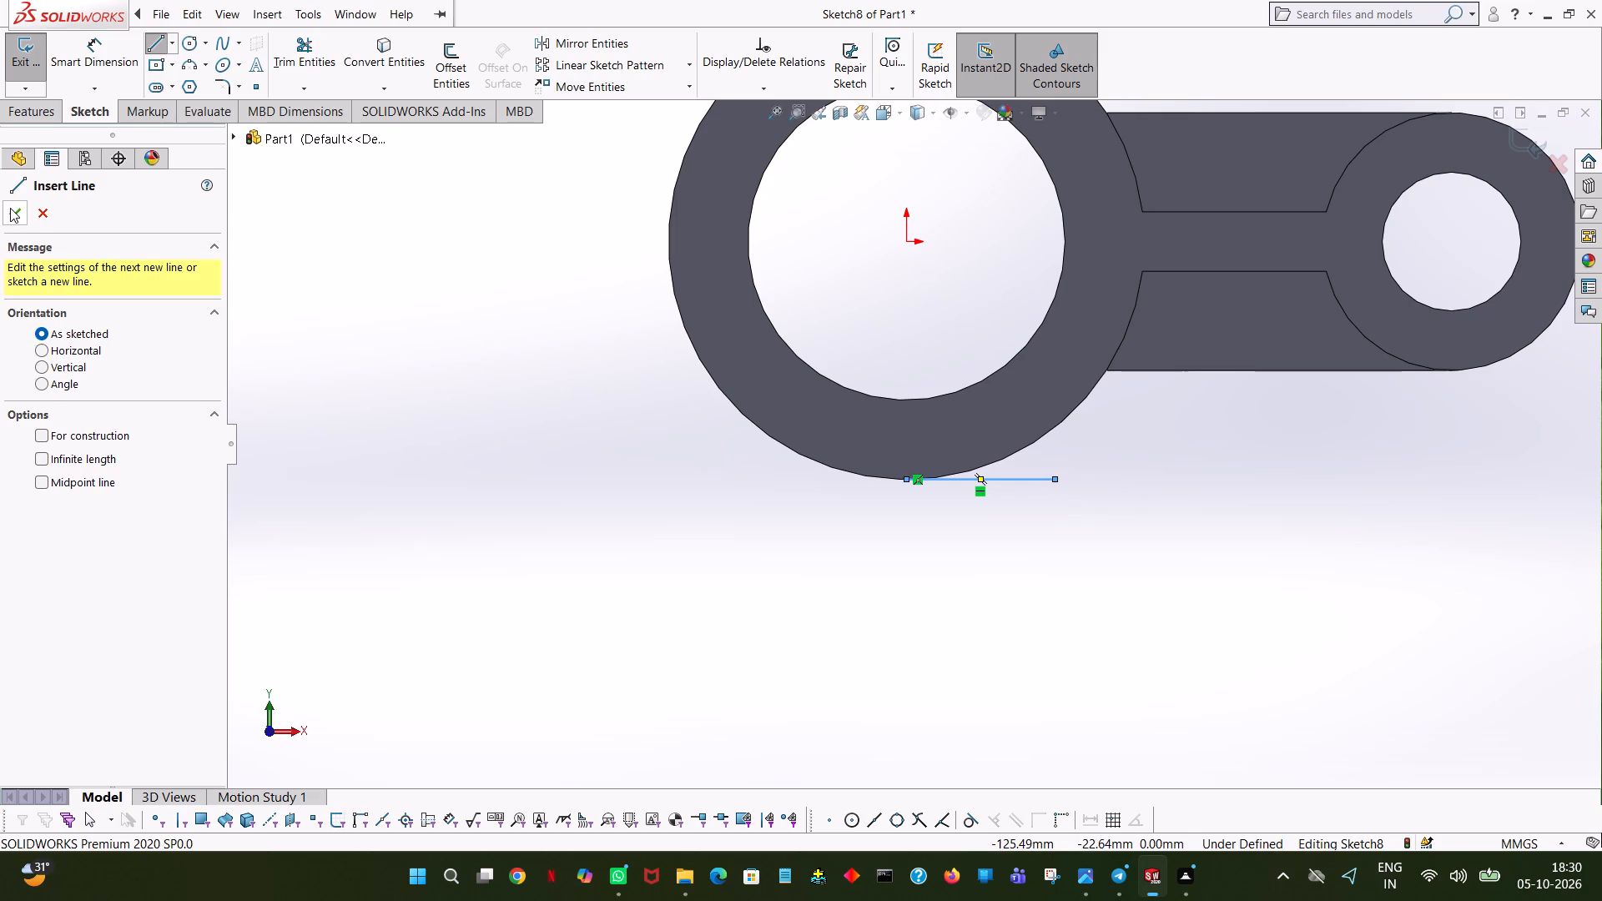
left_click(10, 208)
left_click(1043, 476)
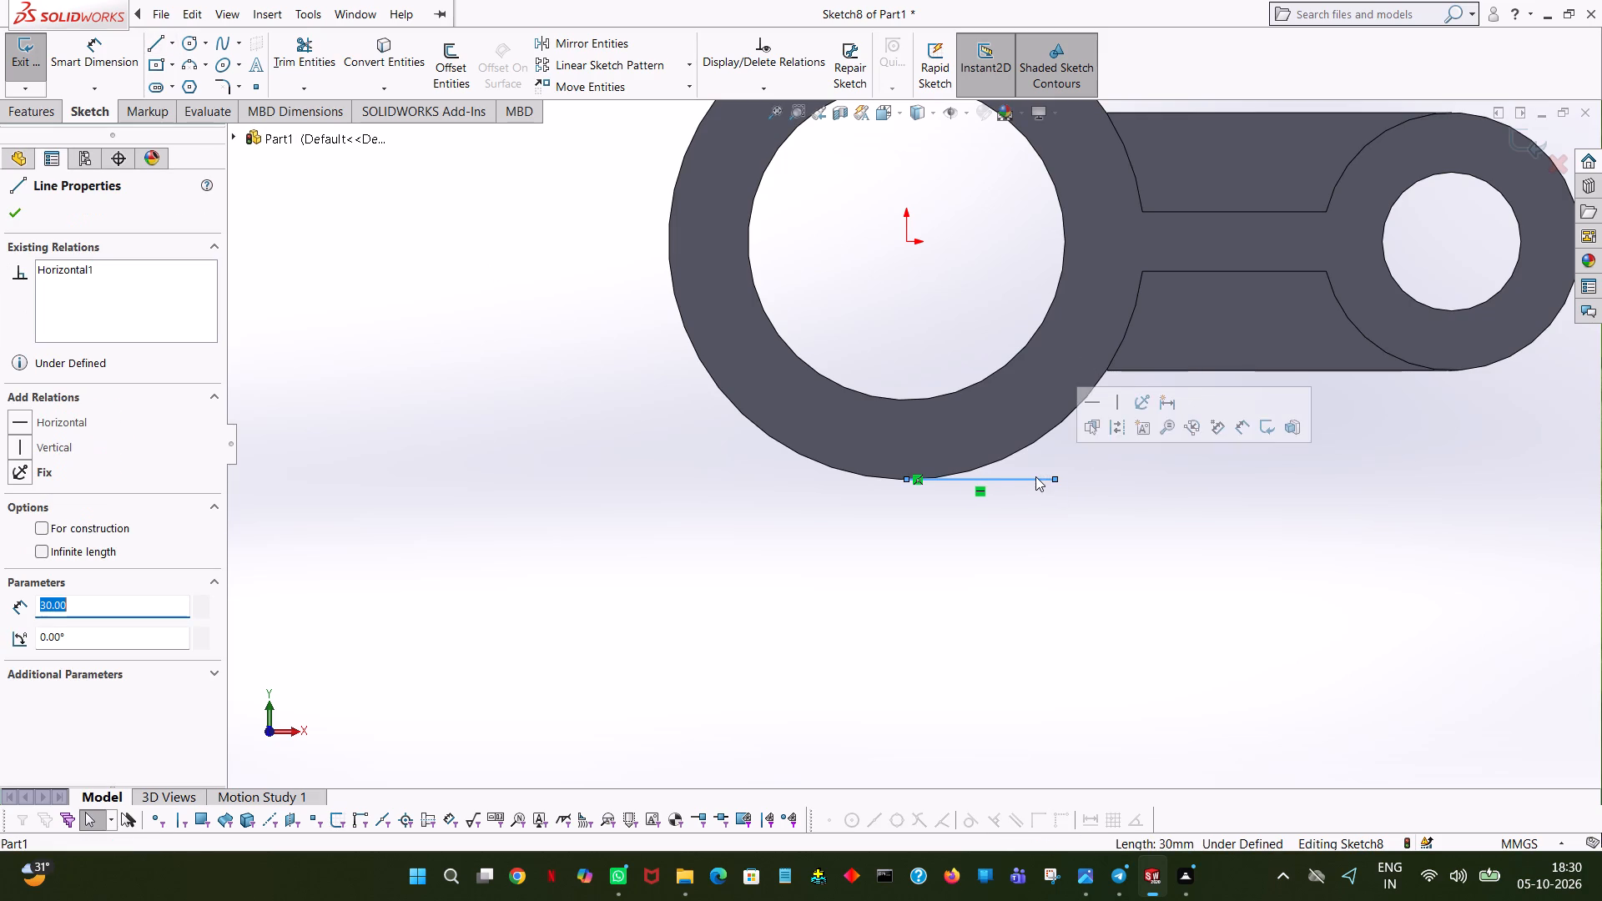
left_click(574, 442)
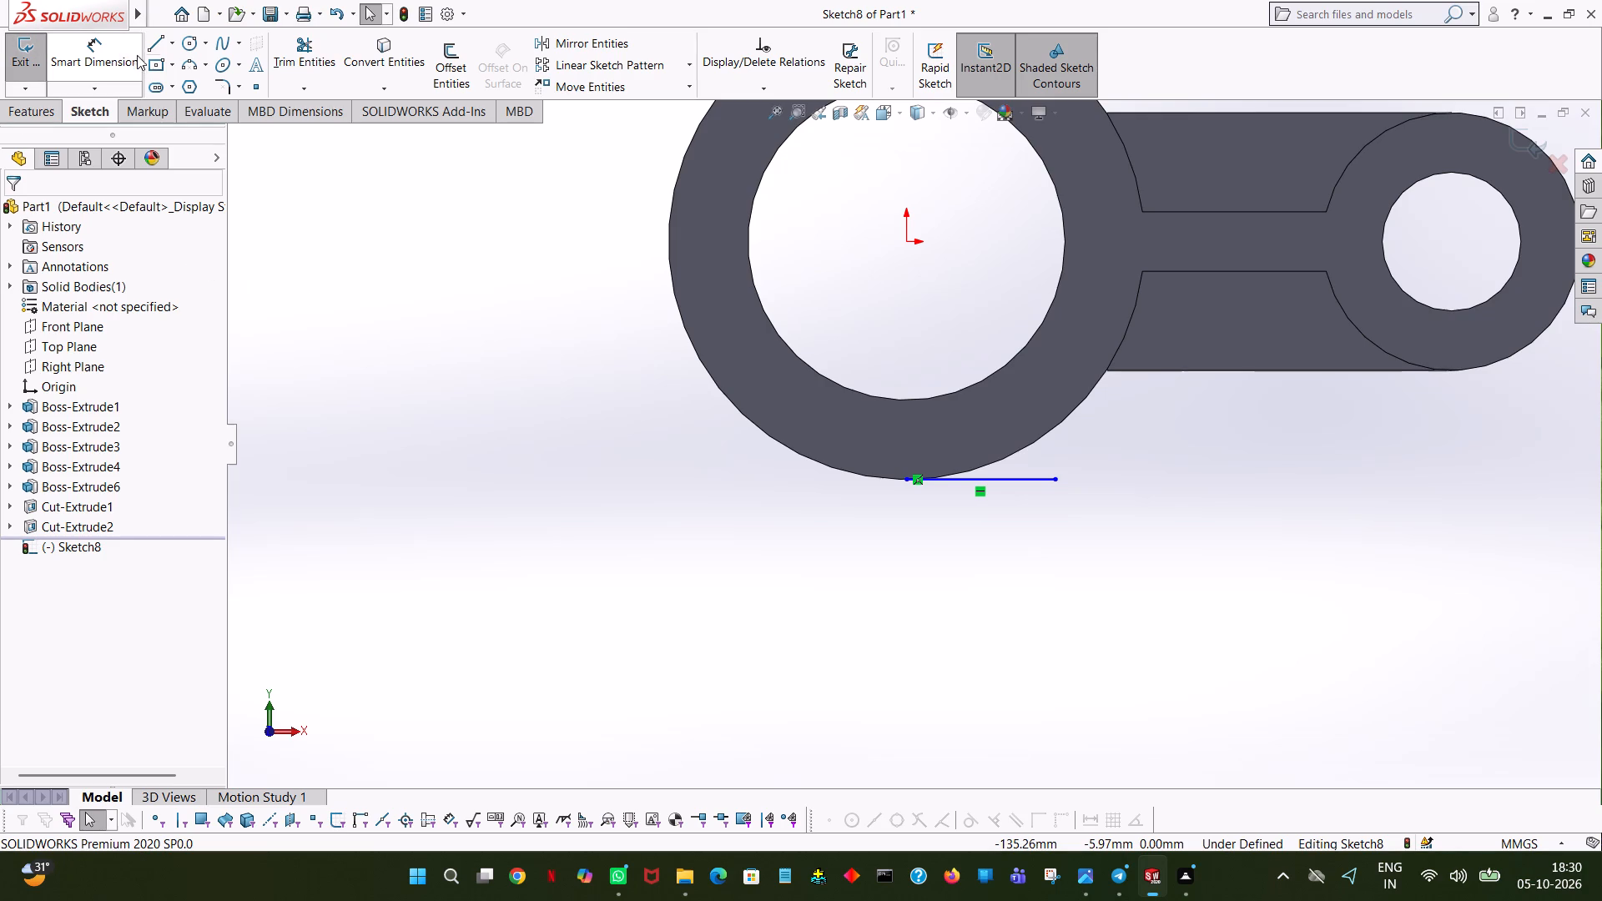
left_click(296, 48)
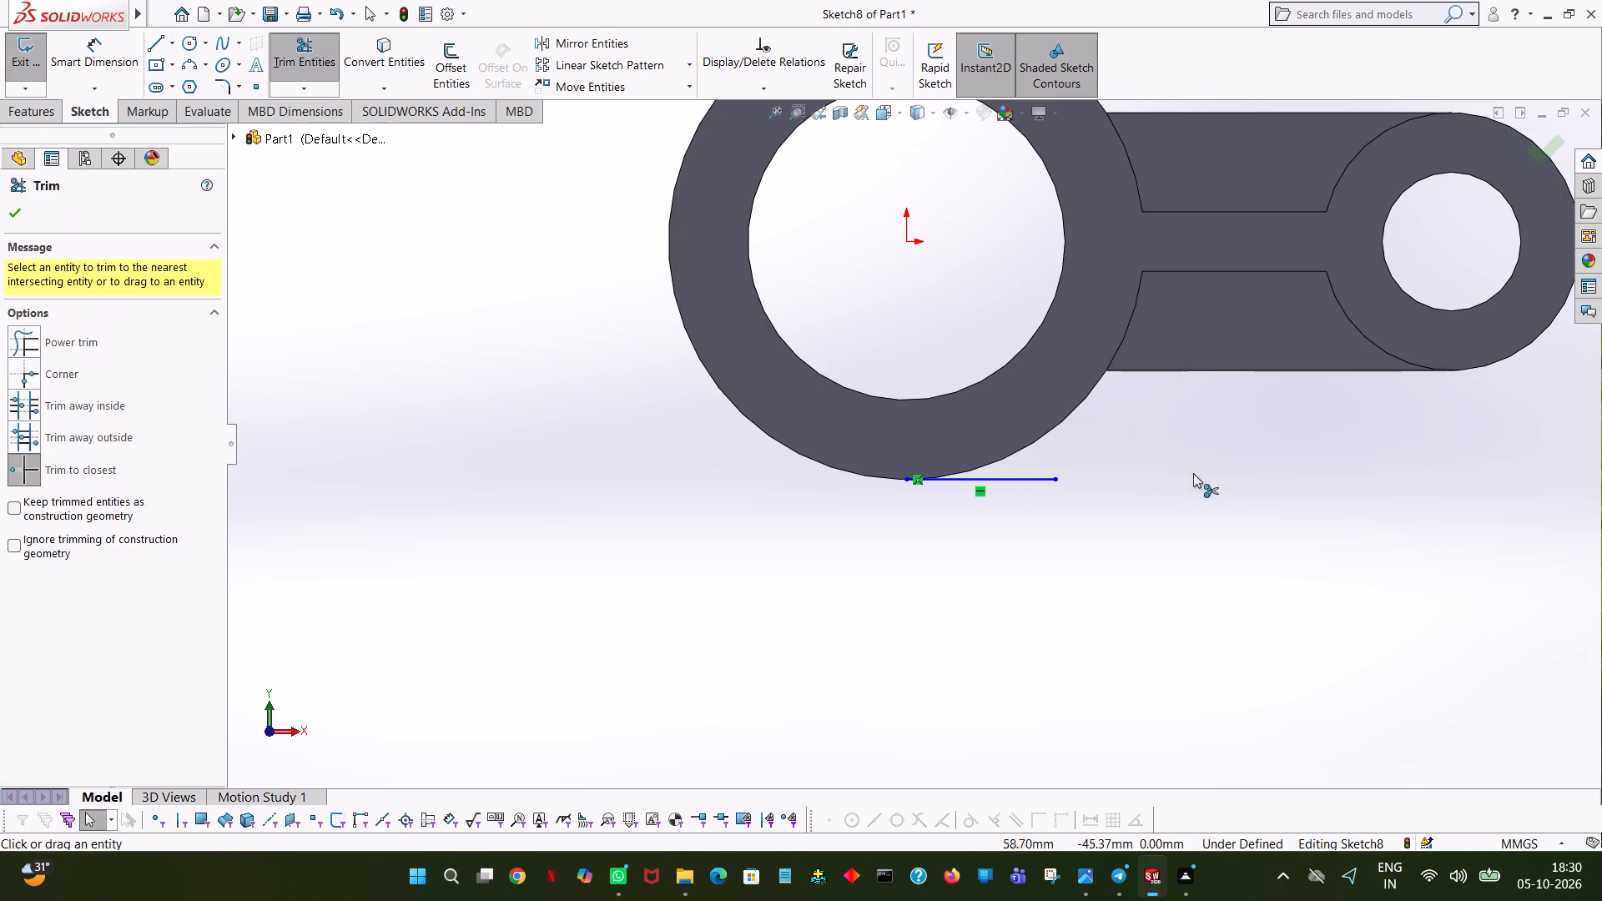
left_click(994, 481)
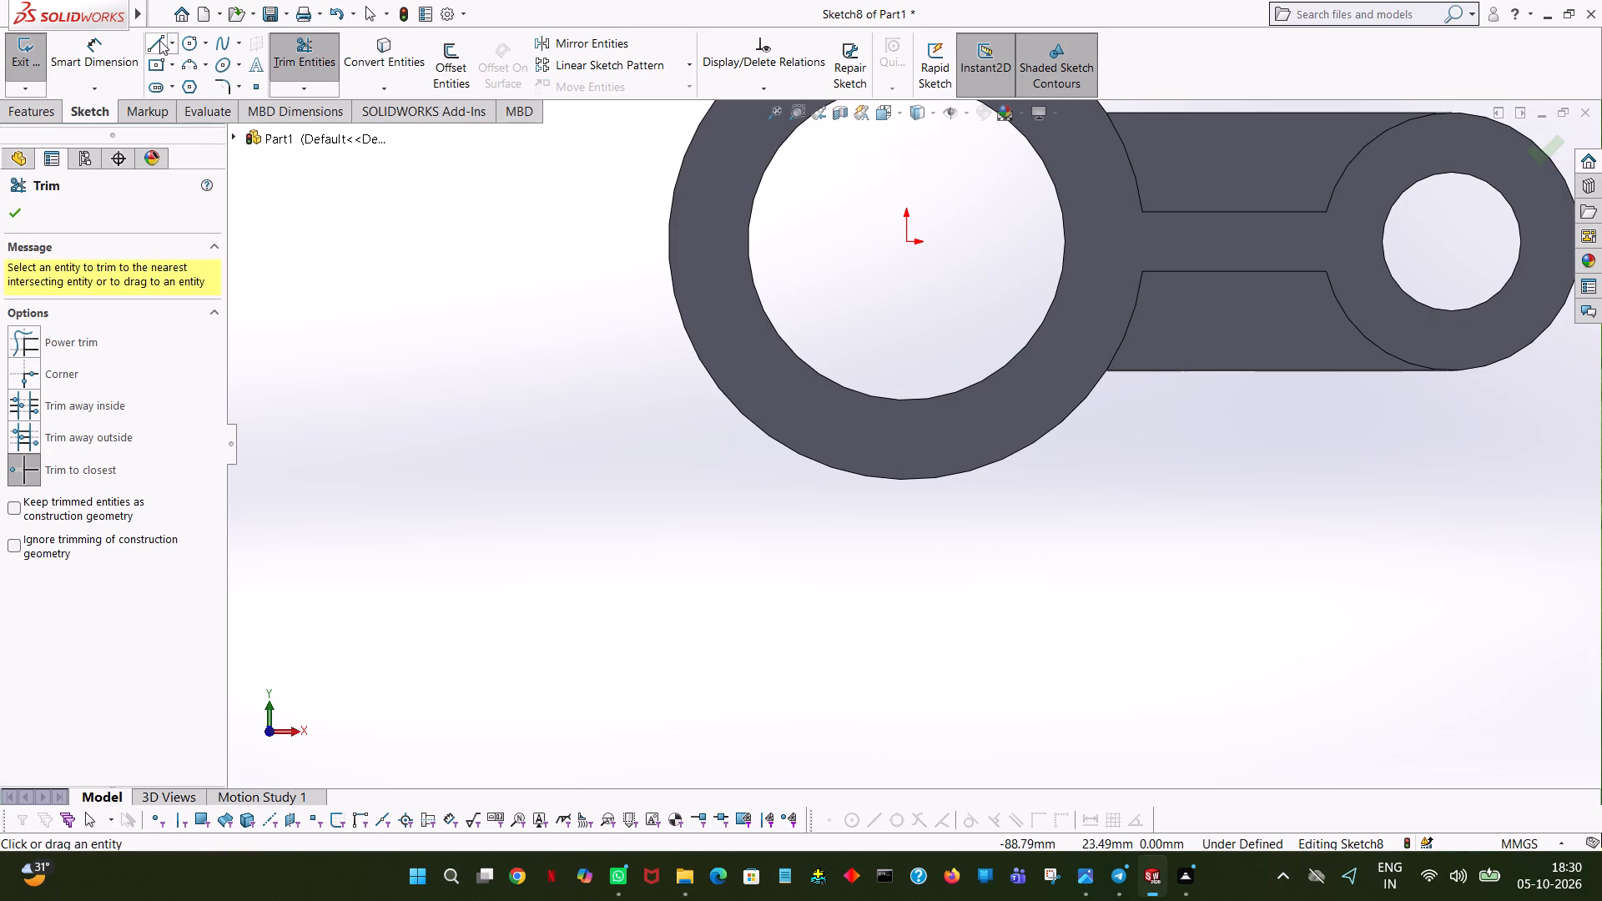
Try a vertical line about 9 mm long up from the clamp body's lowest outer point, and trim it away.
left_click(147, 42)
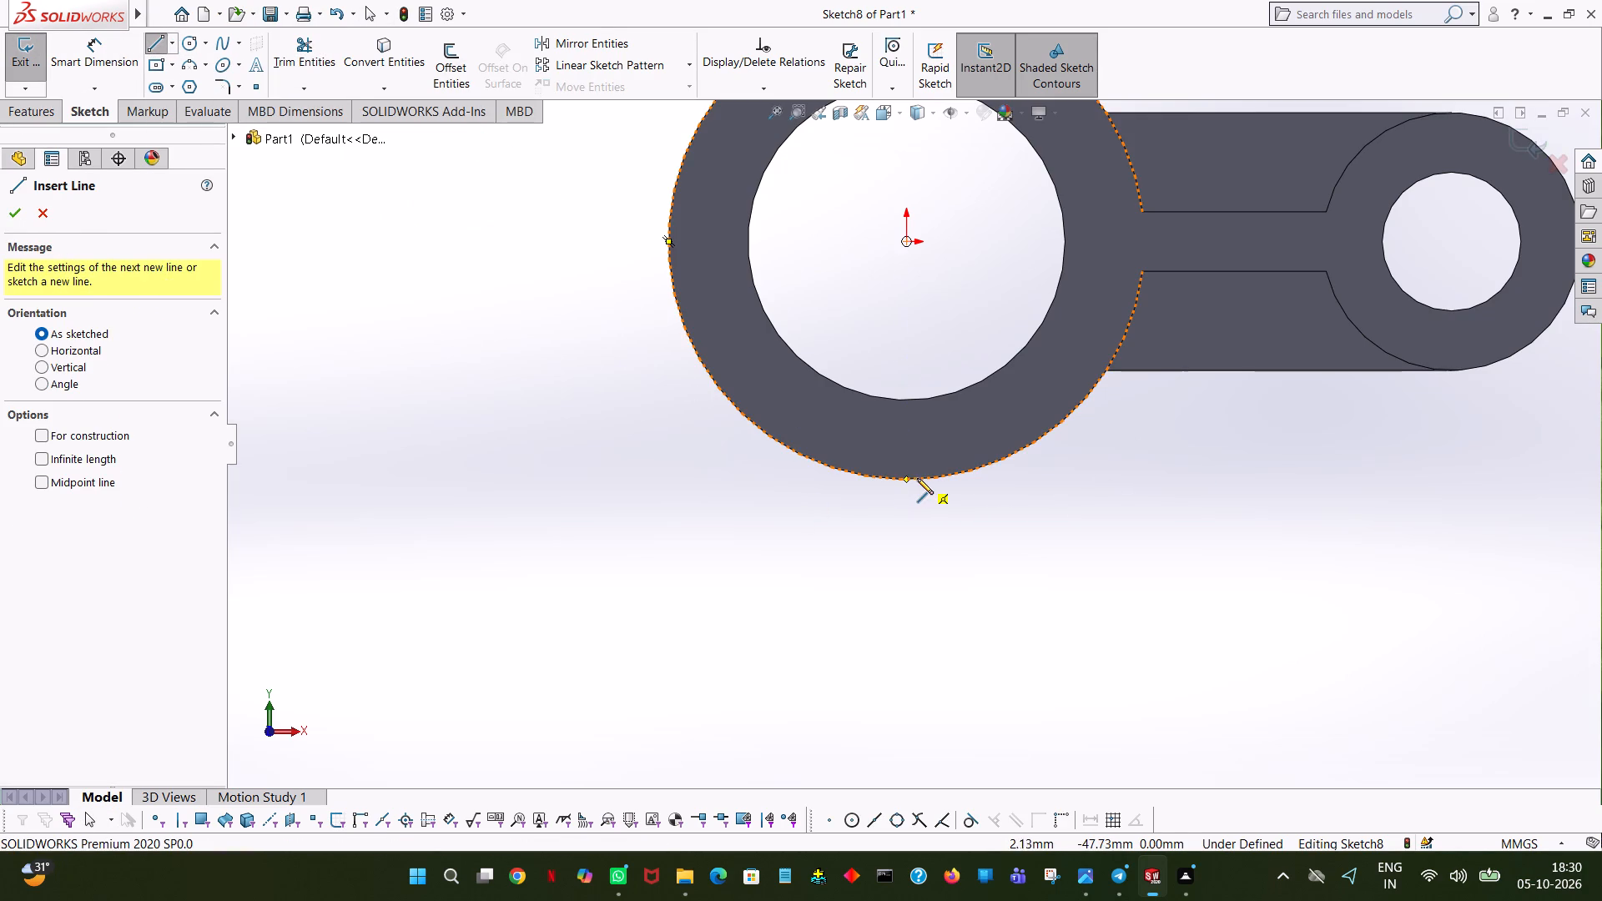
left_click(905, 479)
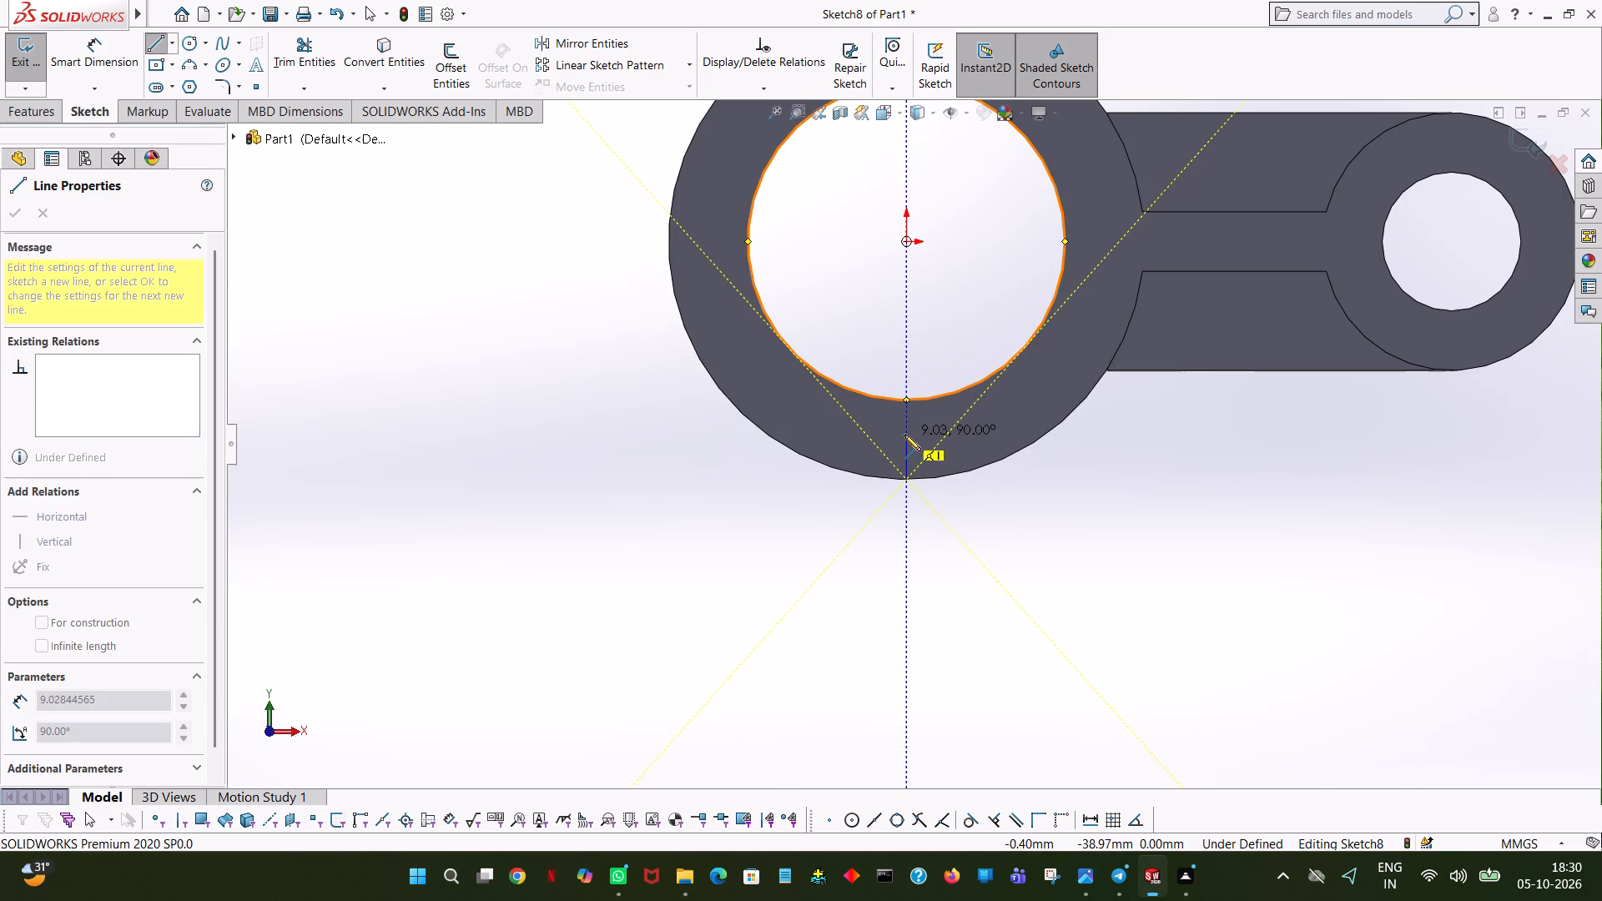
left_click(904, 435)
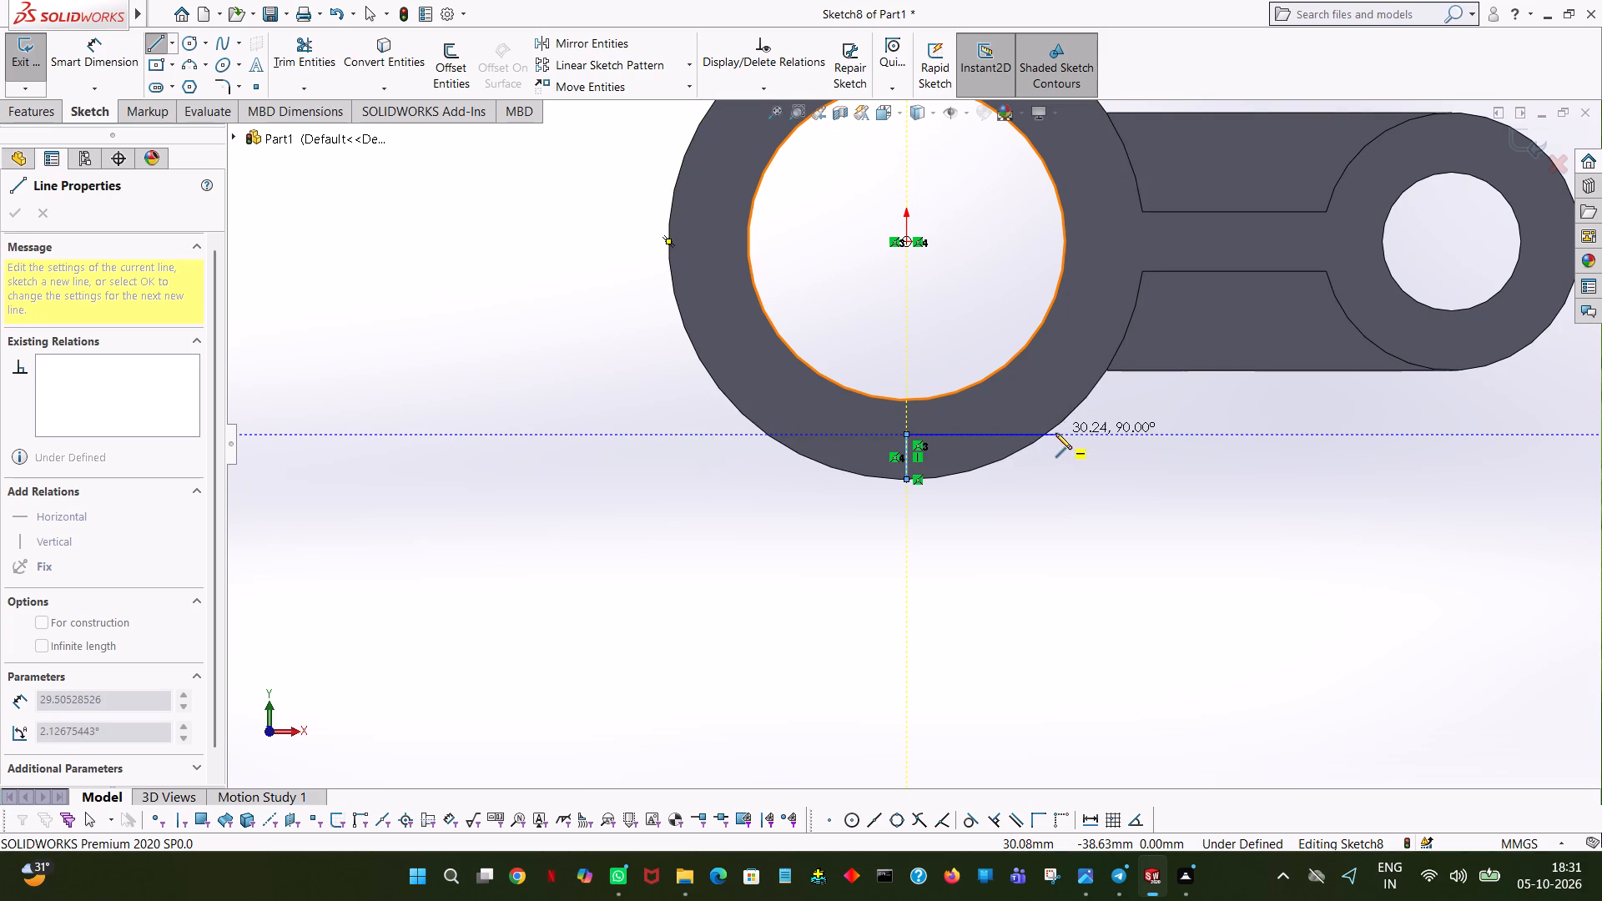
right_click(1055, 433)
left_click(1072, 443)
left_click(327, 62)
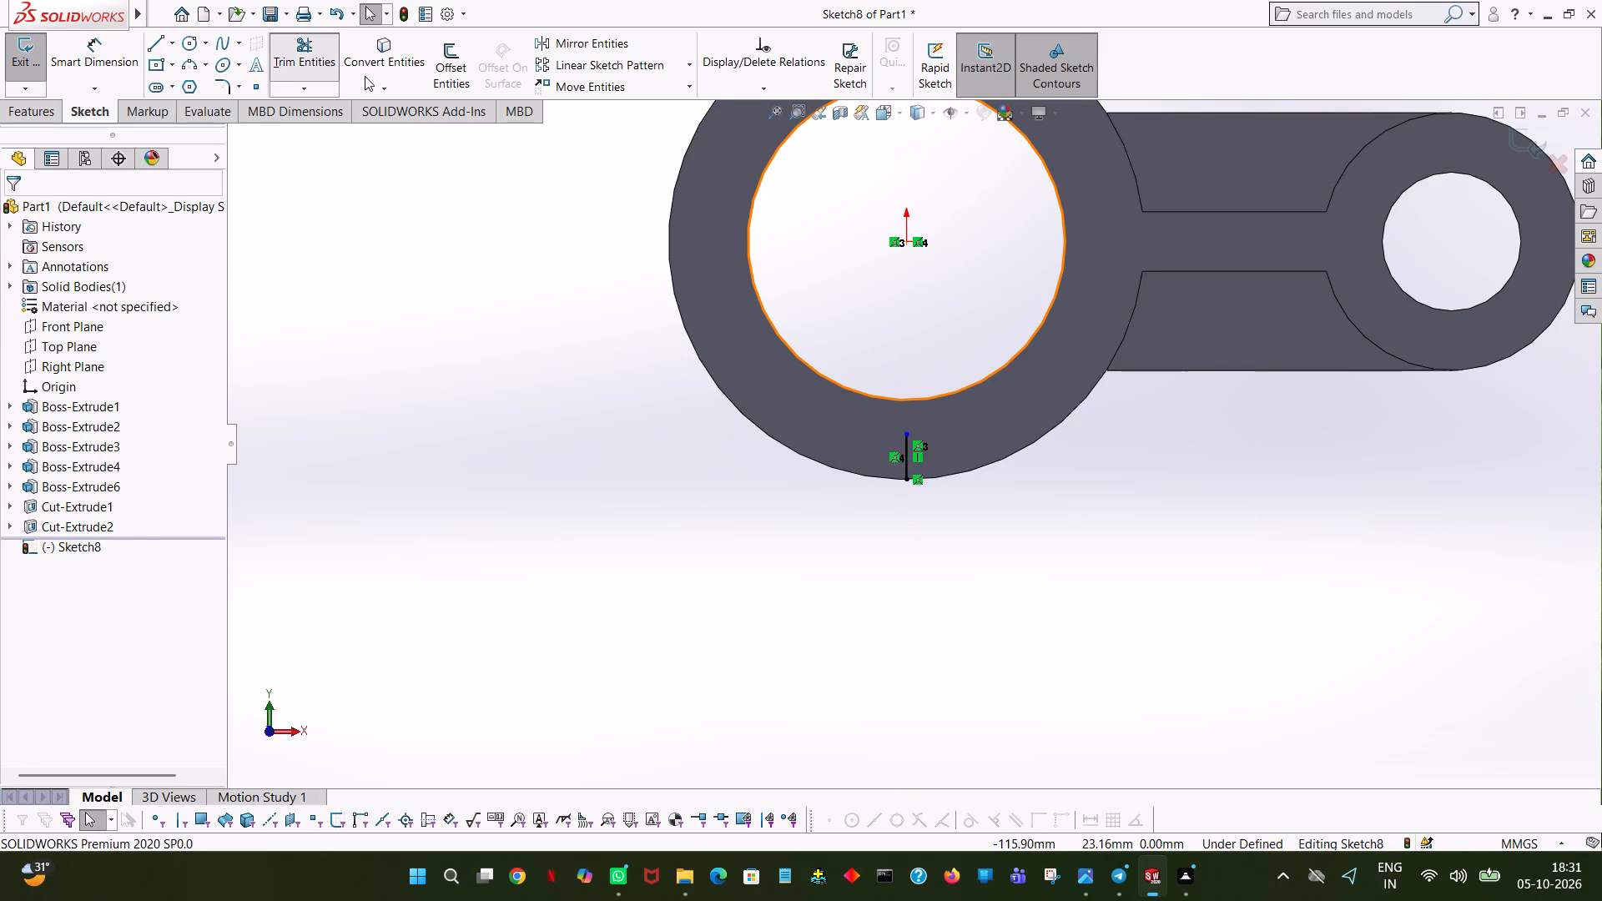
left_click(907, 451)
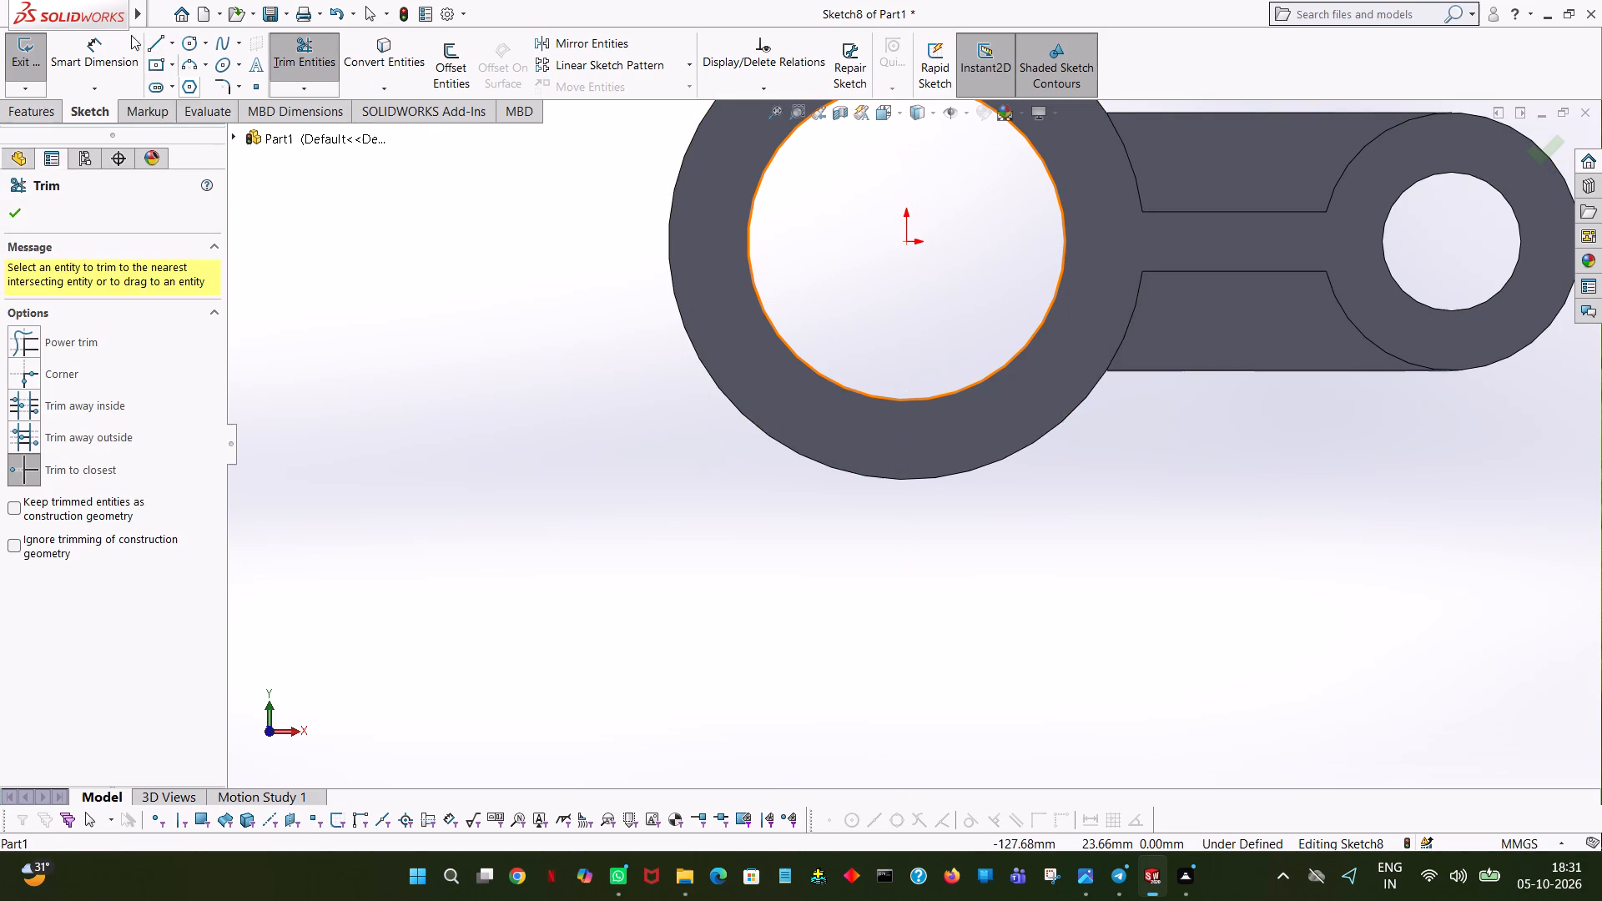
Sketch a vertical line about 13 mm long from the clamp body's lowest outer point up towards the bore.
left_click(146, 38)
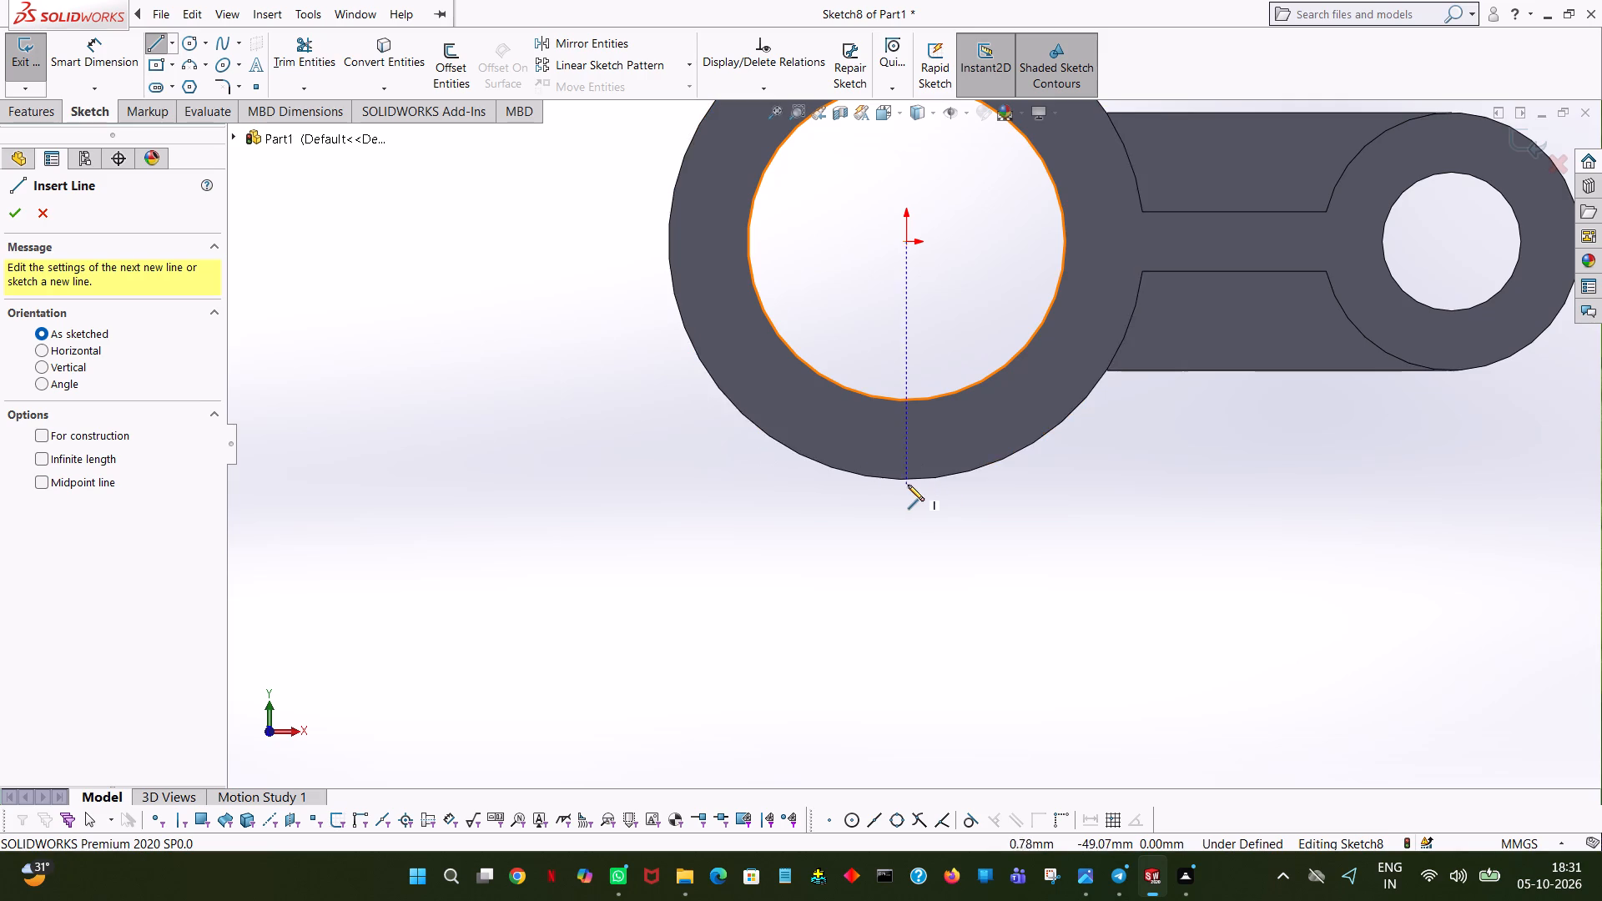
left_click(905, 479)
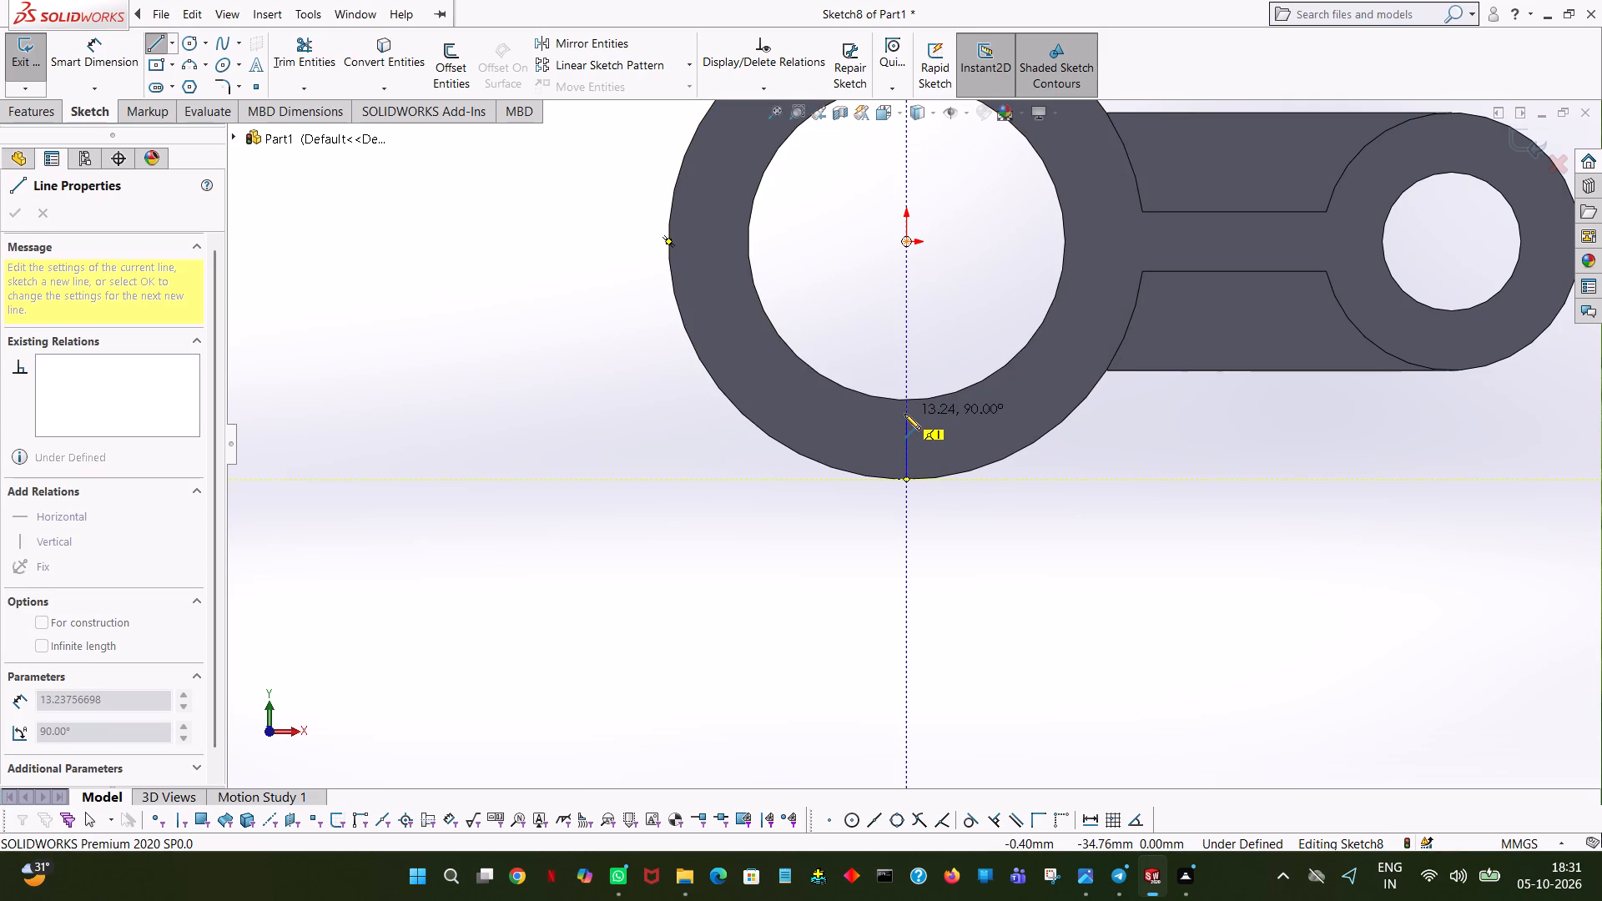
left_click(904, 414)
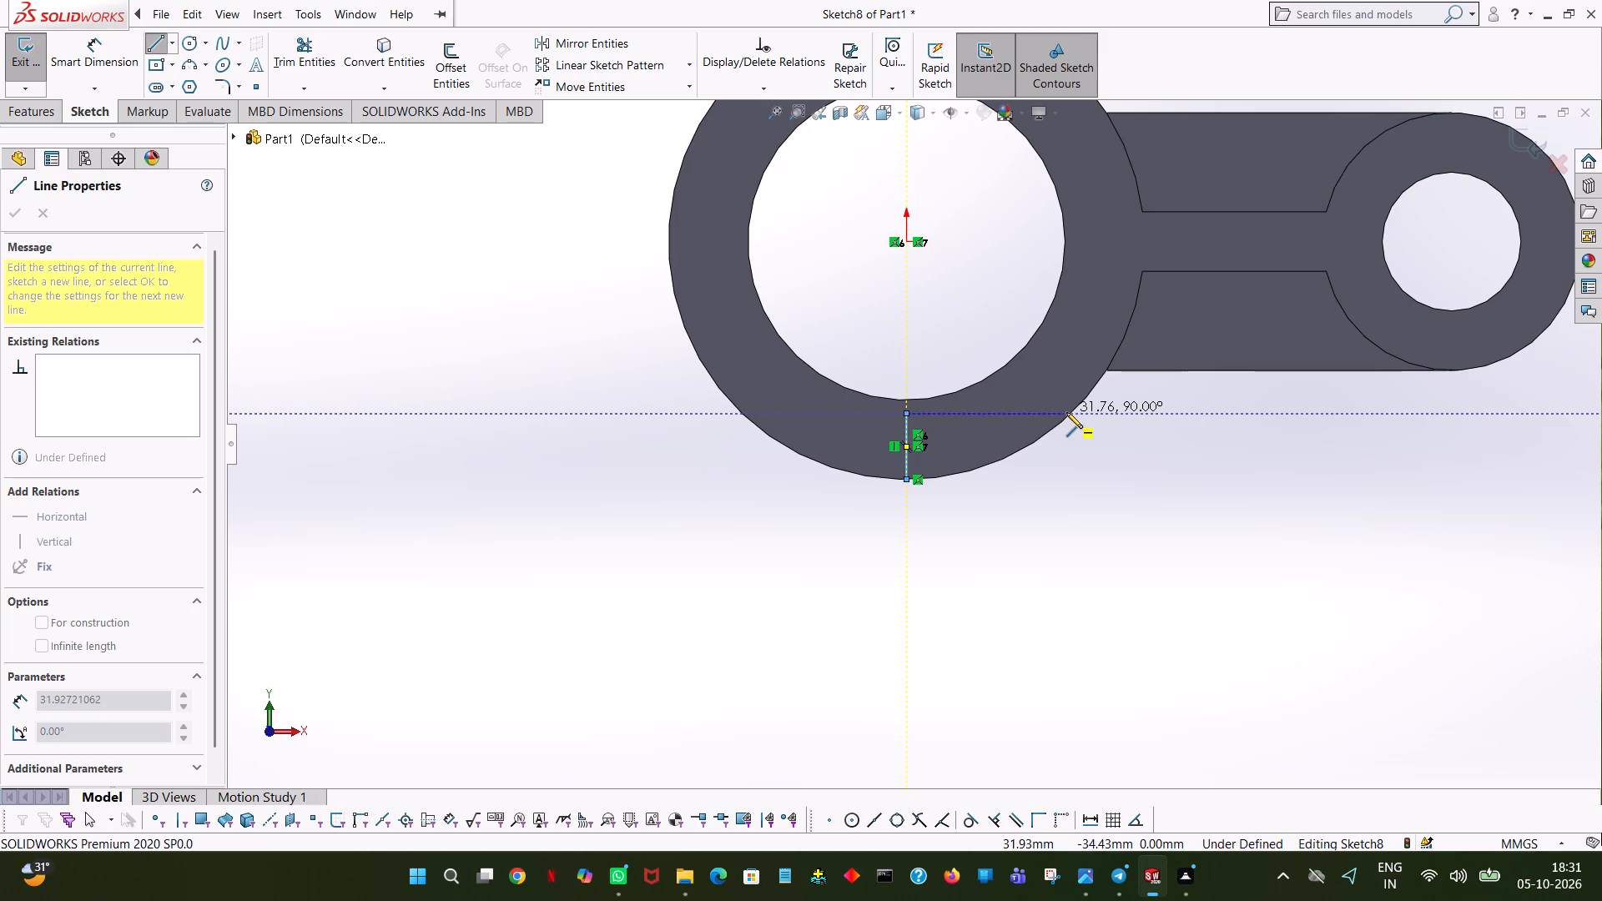
right_click(1047, 408)
left_click(1065, 415)
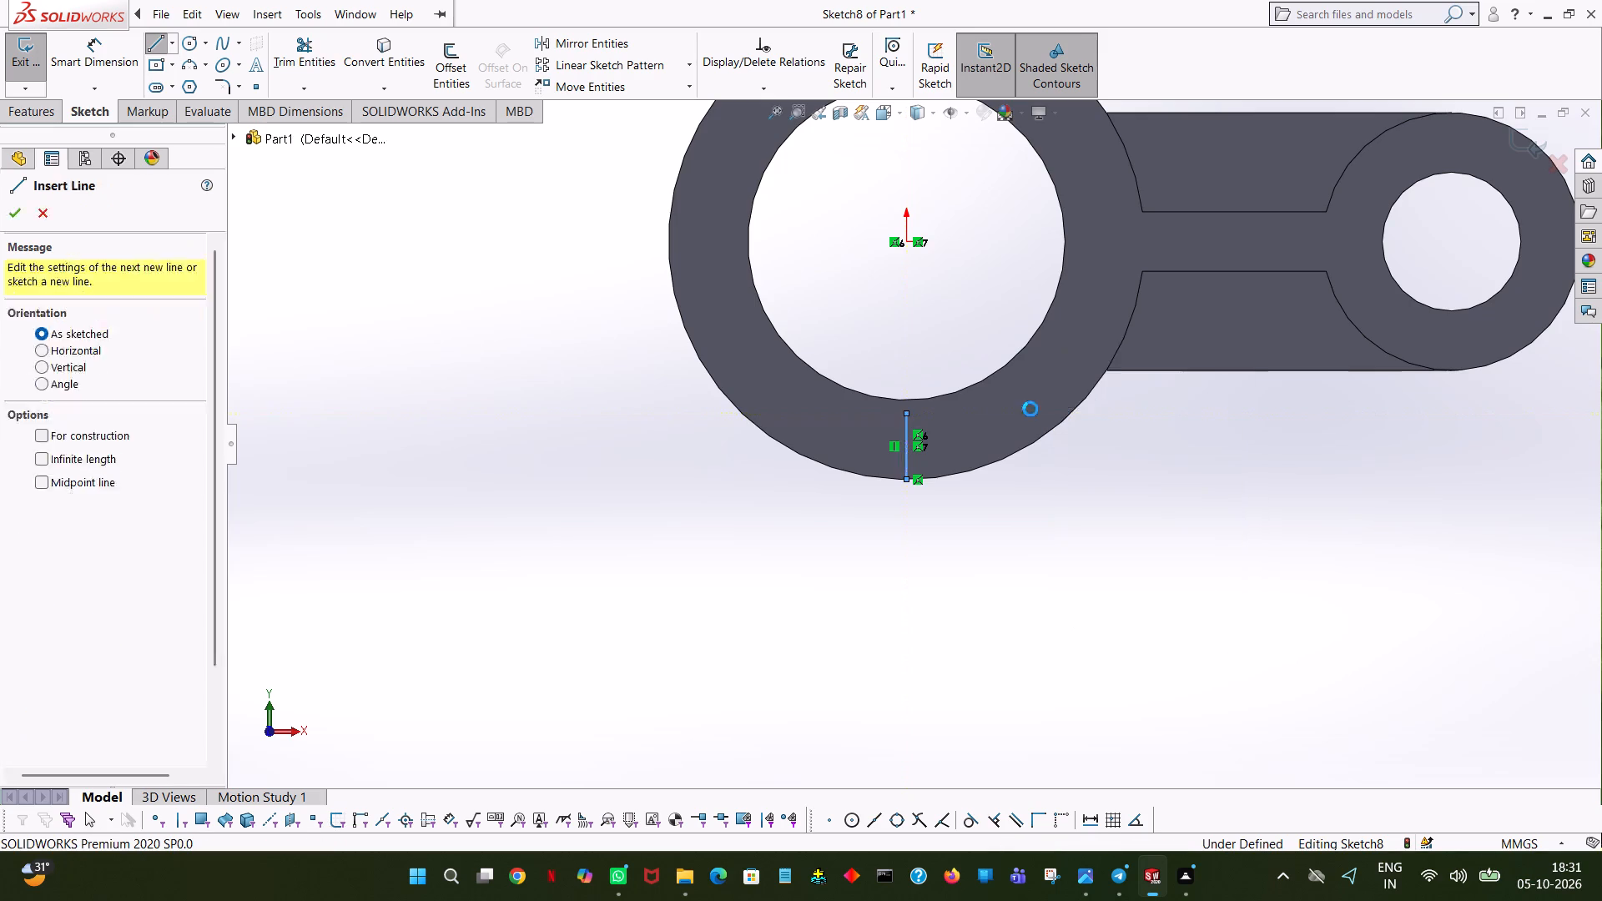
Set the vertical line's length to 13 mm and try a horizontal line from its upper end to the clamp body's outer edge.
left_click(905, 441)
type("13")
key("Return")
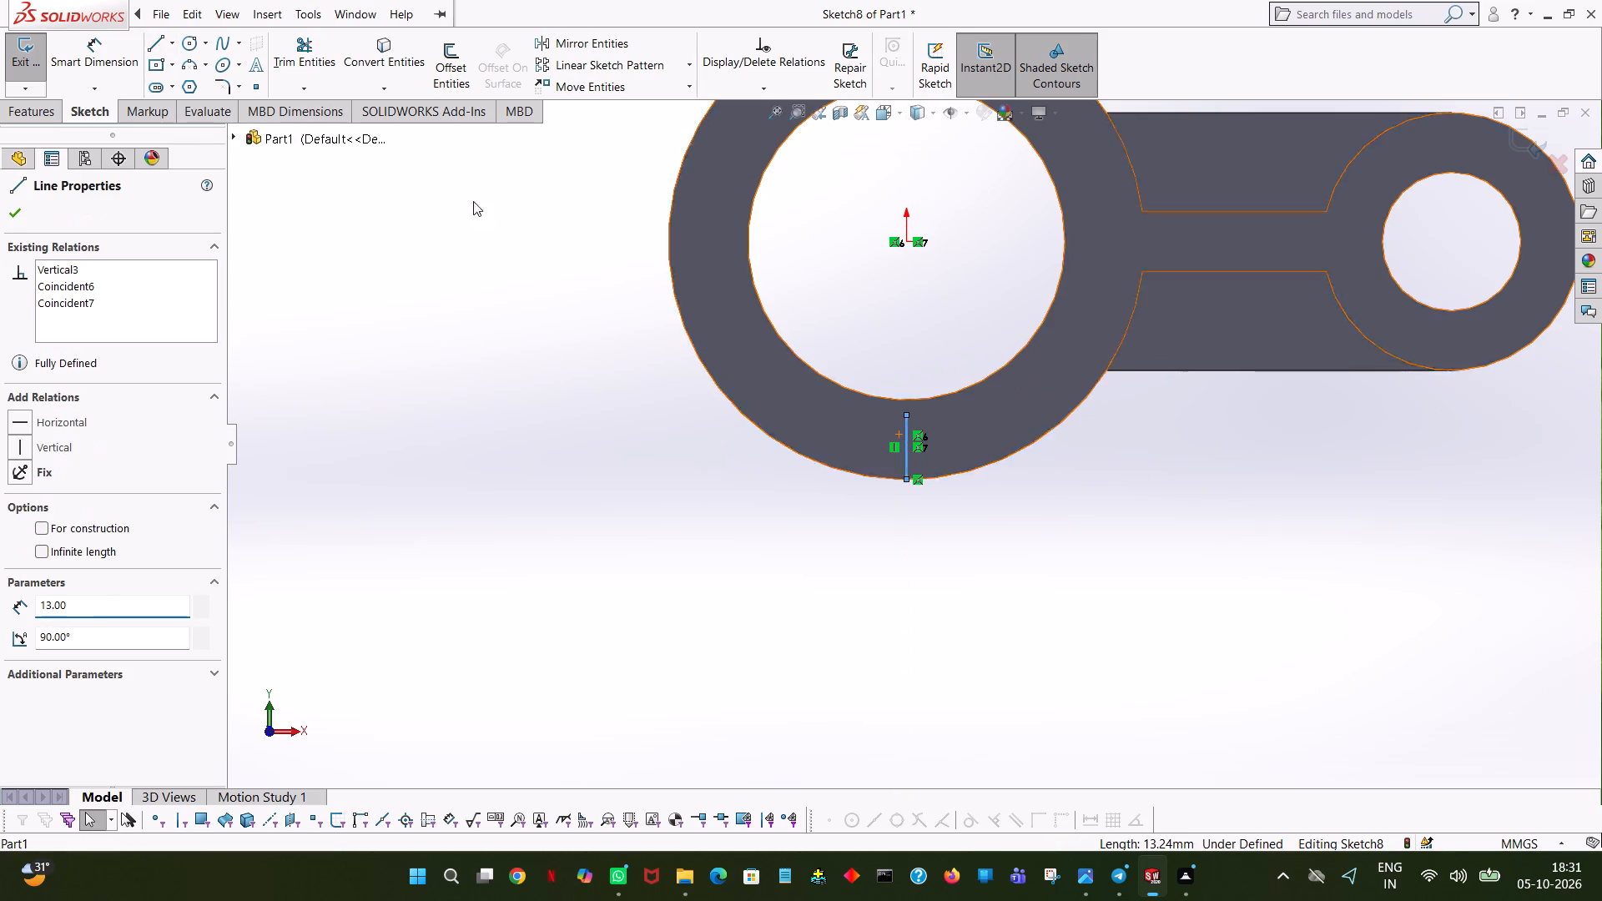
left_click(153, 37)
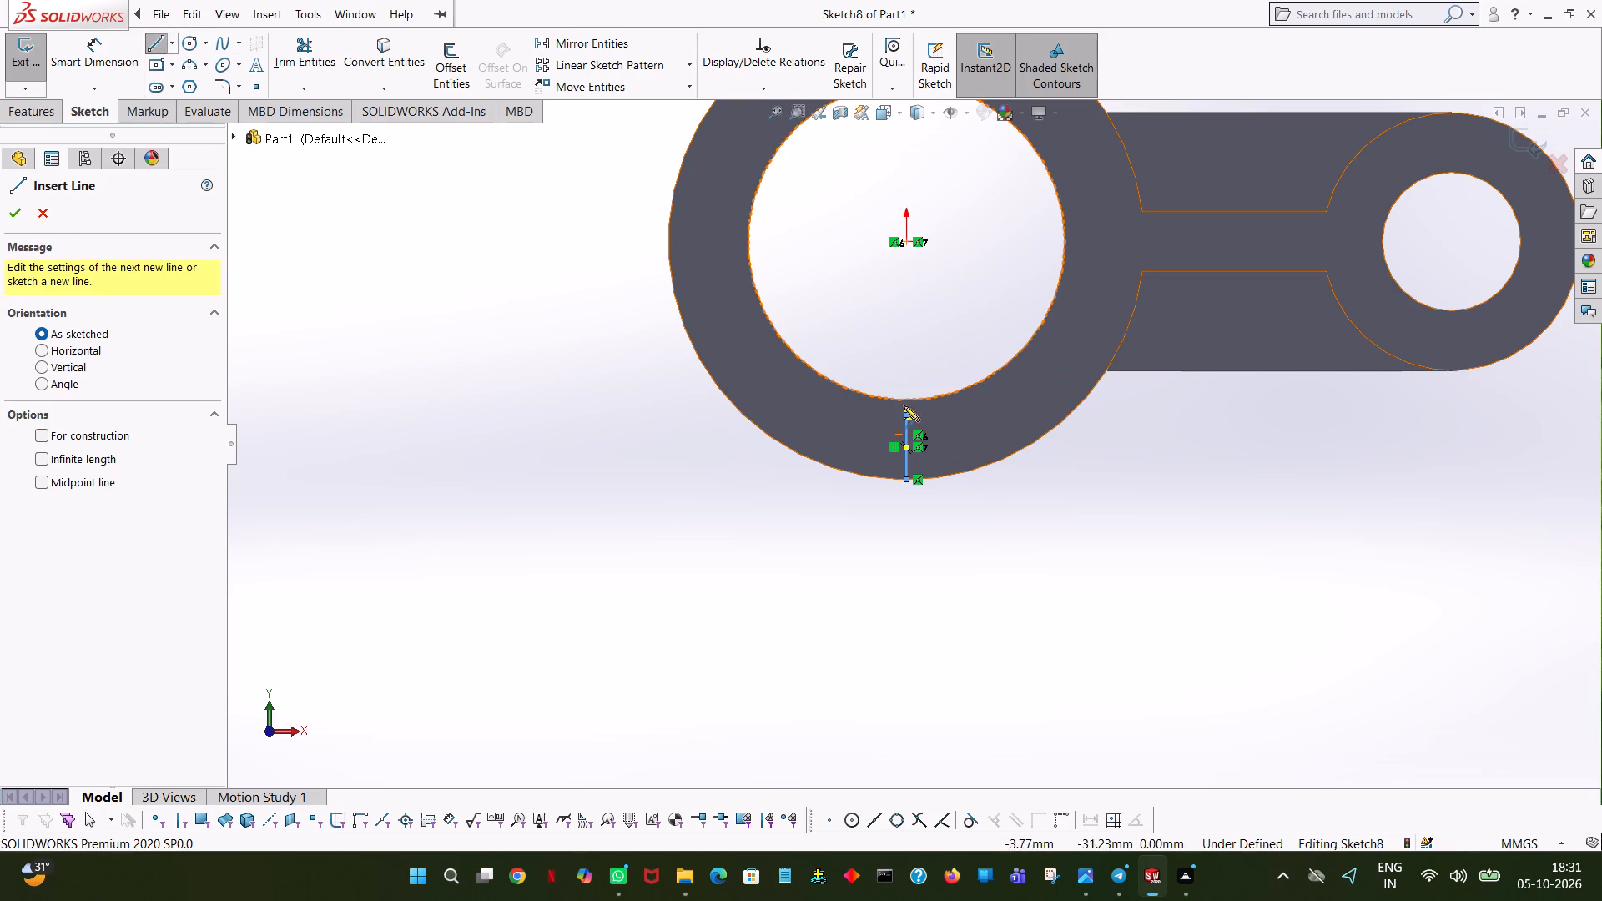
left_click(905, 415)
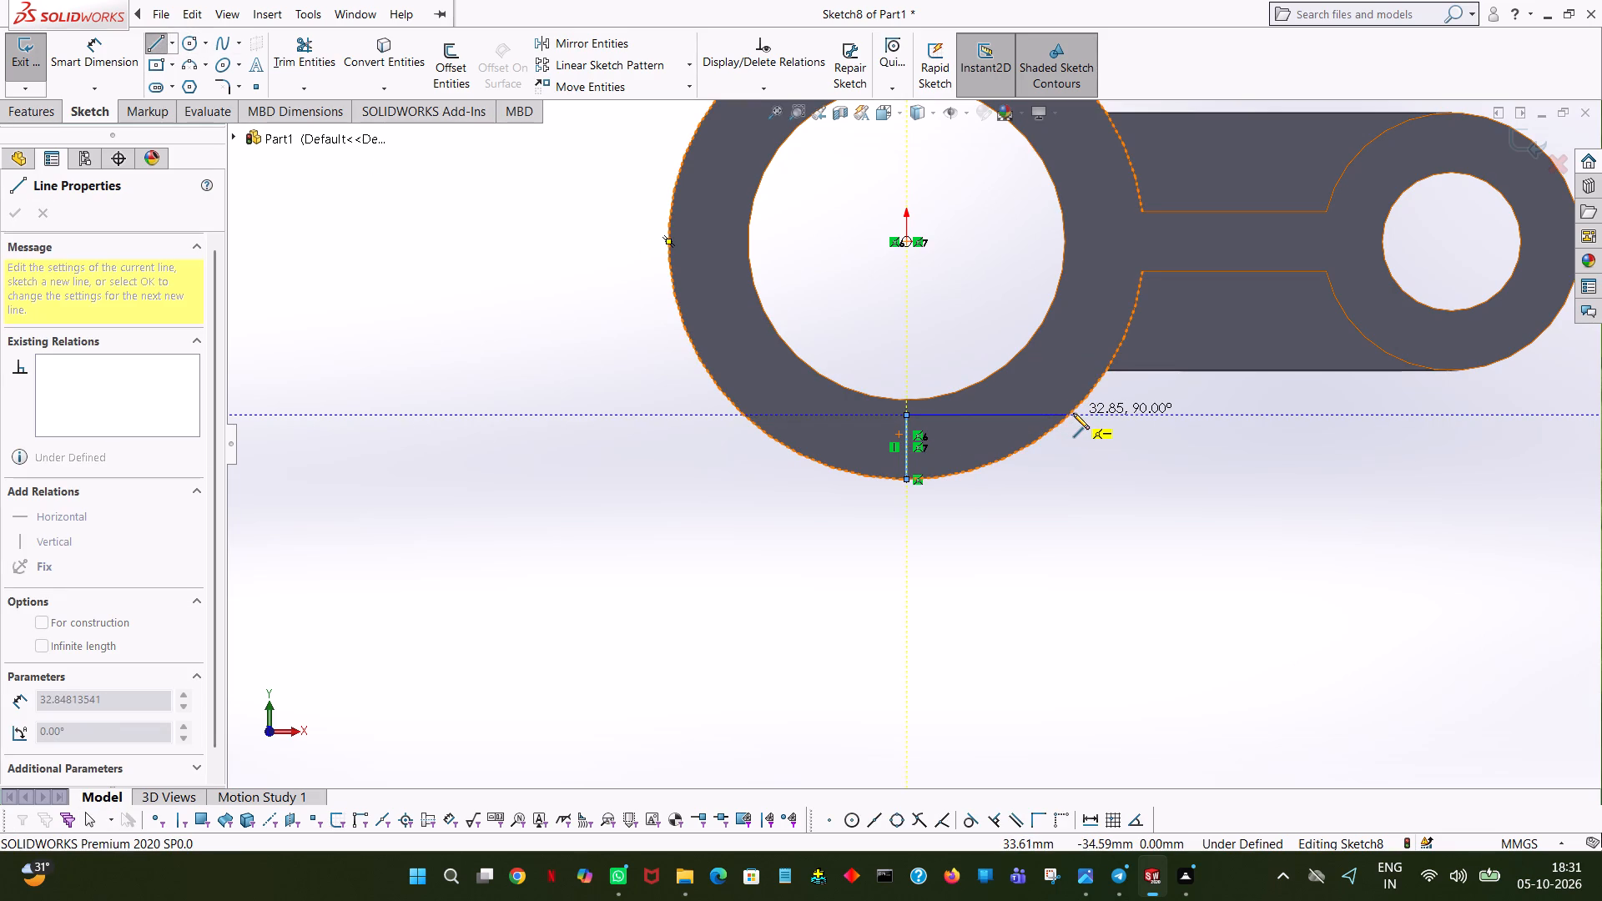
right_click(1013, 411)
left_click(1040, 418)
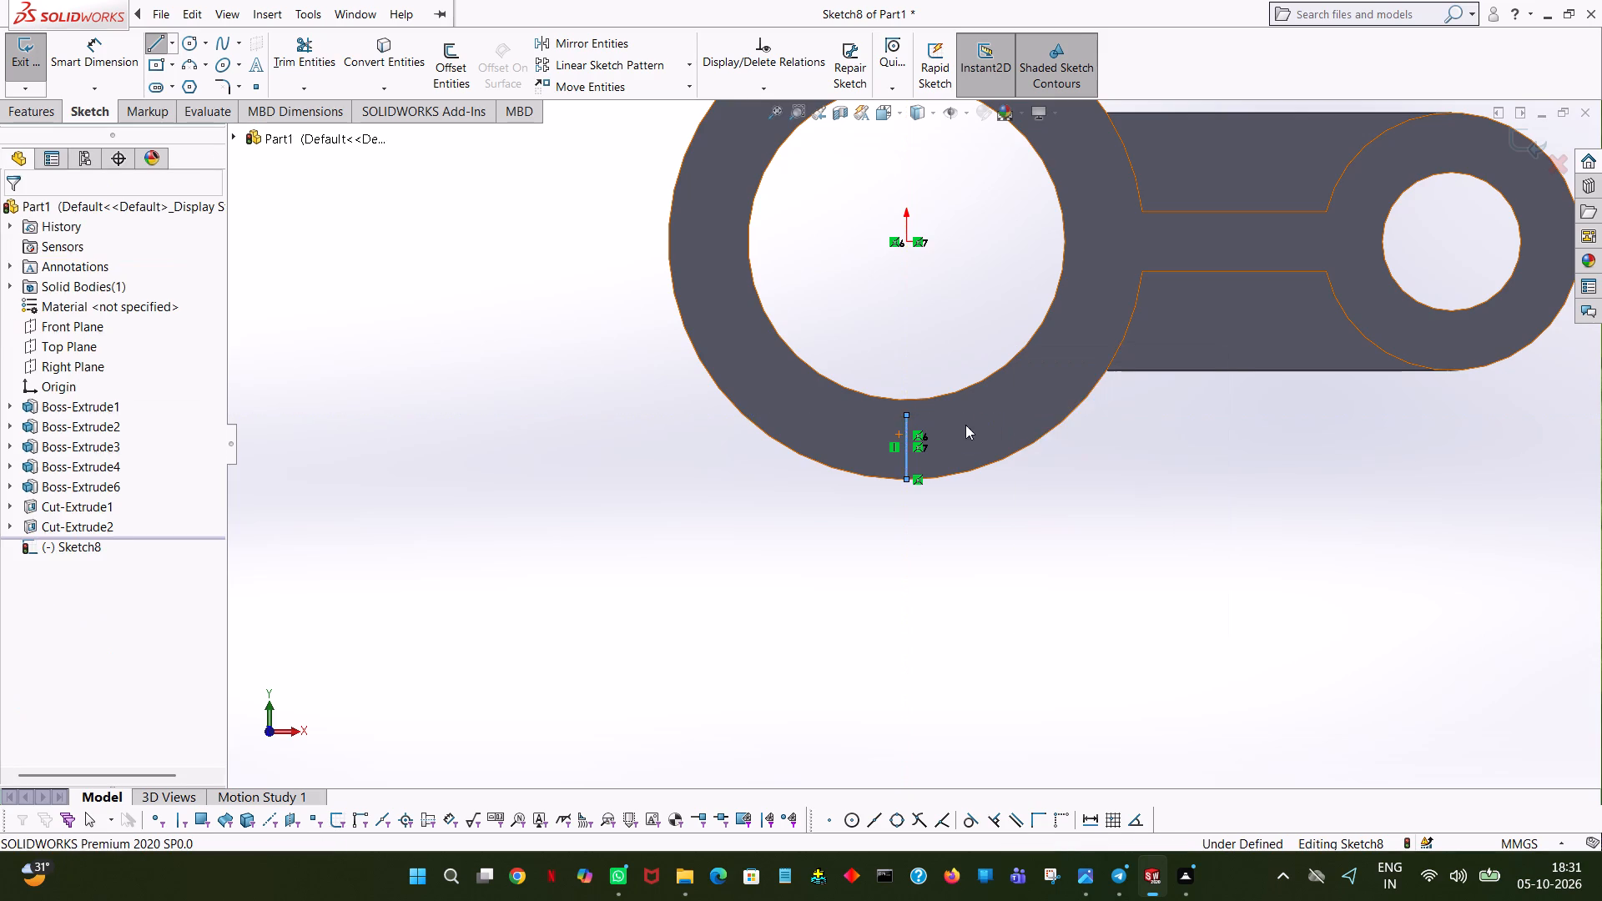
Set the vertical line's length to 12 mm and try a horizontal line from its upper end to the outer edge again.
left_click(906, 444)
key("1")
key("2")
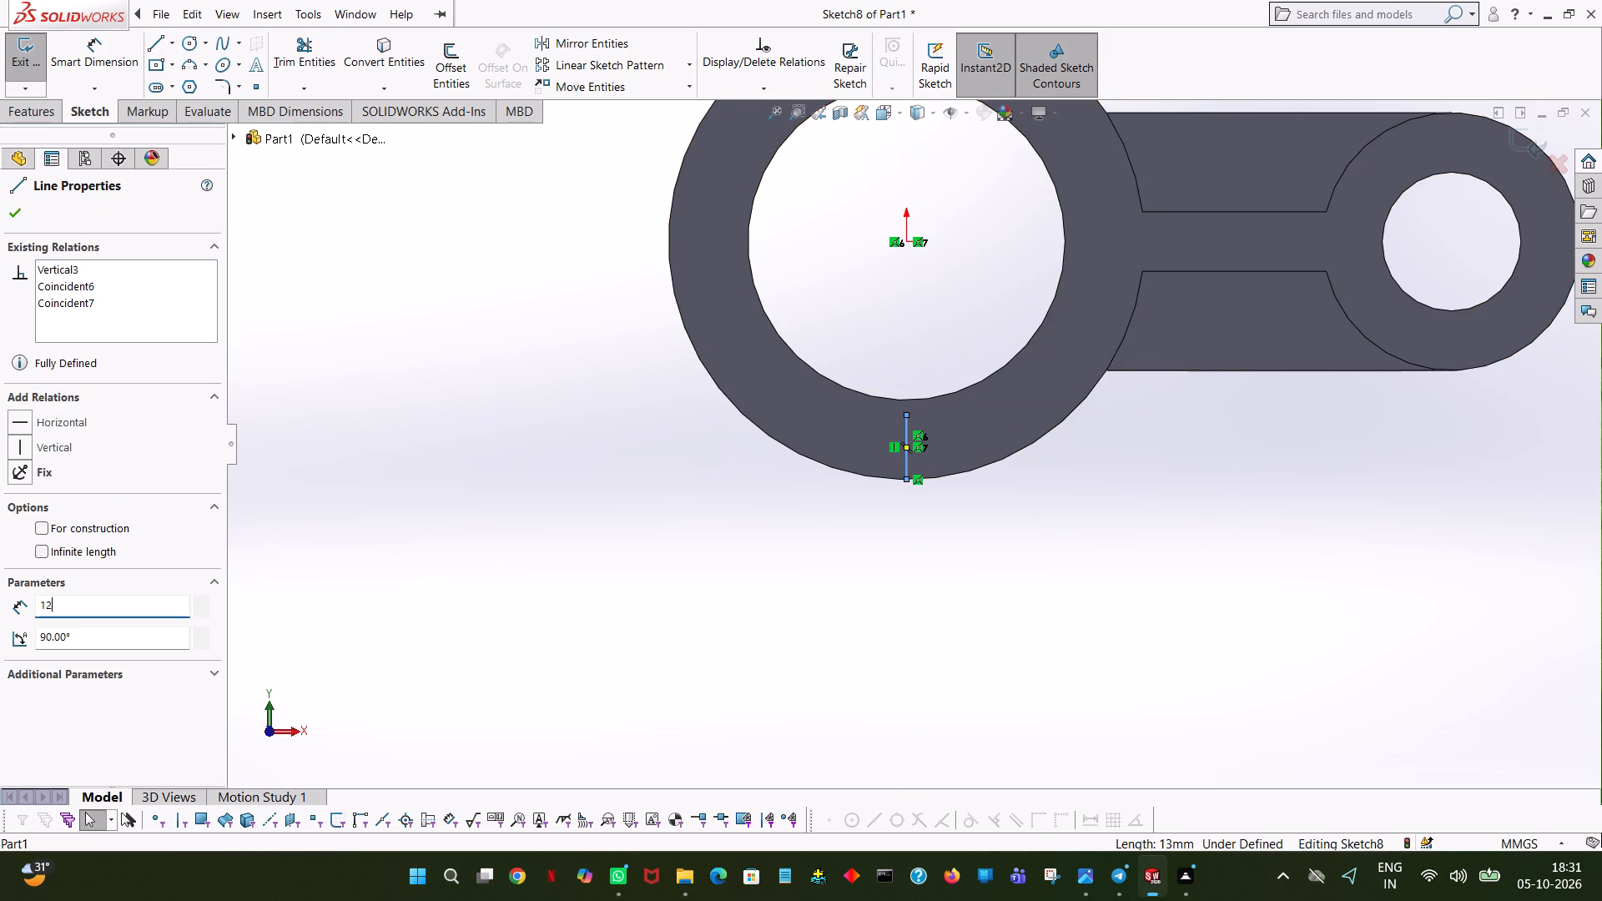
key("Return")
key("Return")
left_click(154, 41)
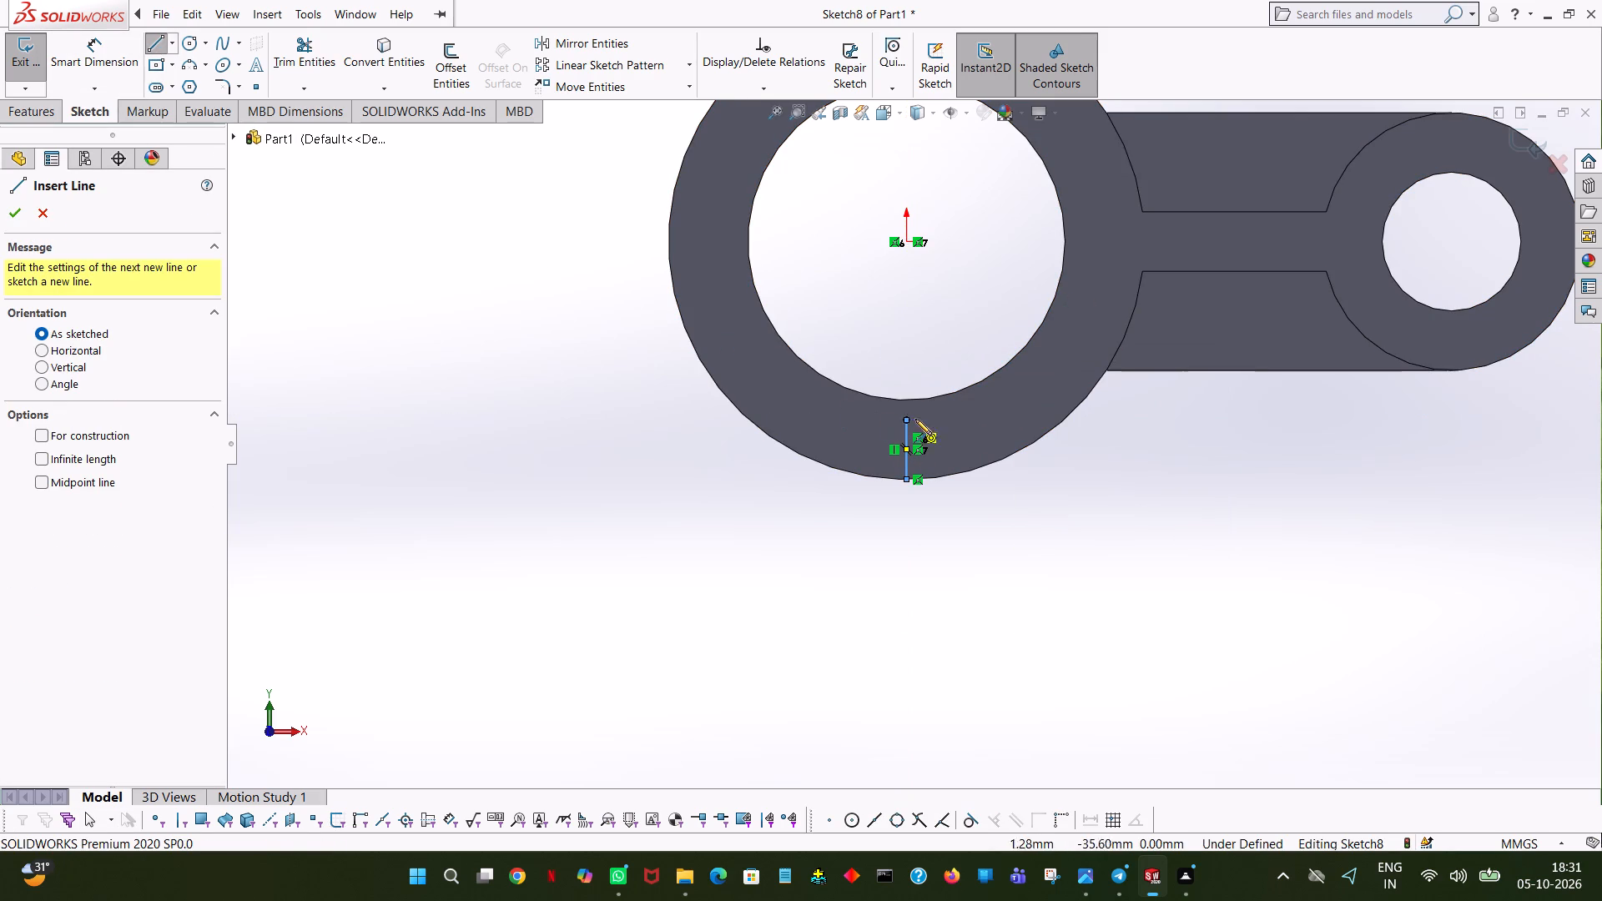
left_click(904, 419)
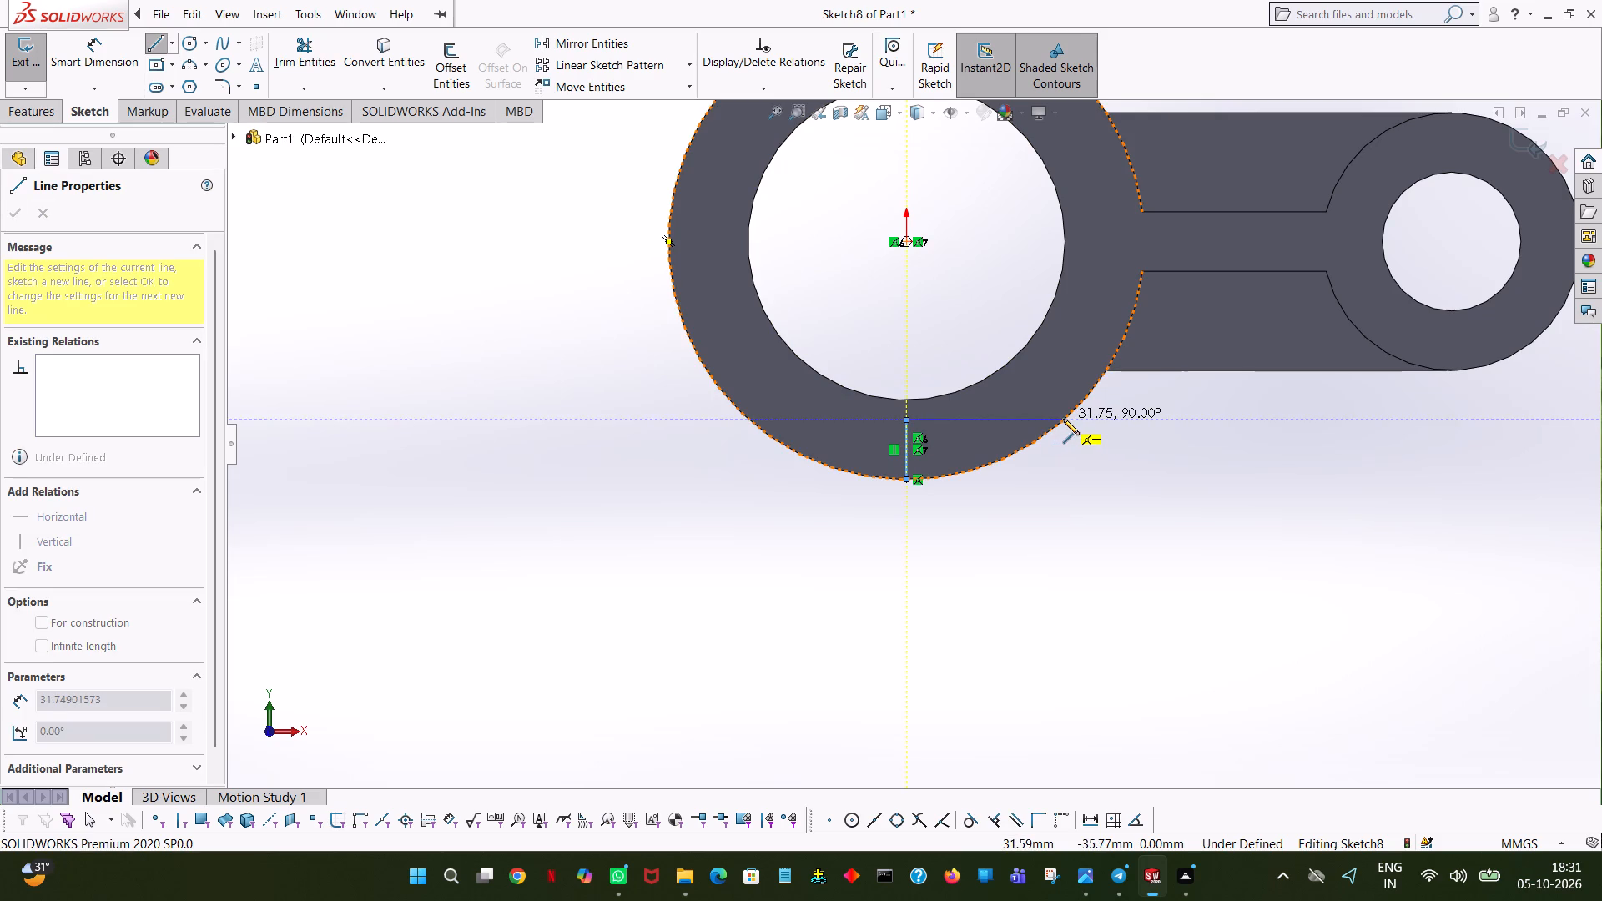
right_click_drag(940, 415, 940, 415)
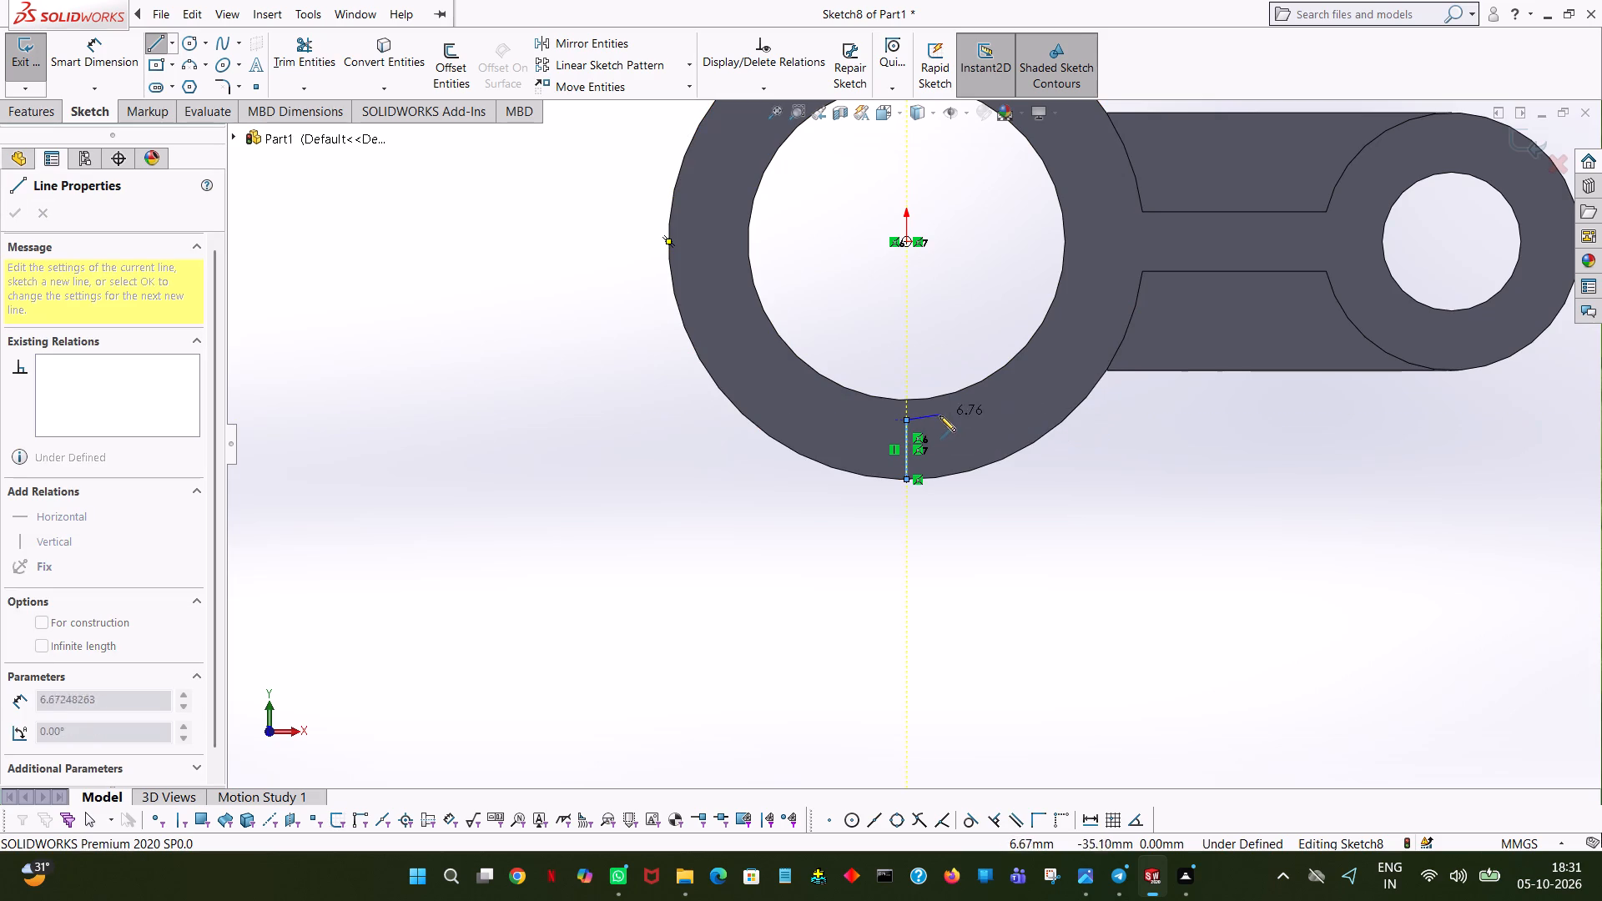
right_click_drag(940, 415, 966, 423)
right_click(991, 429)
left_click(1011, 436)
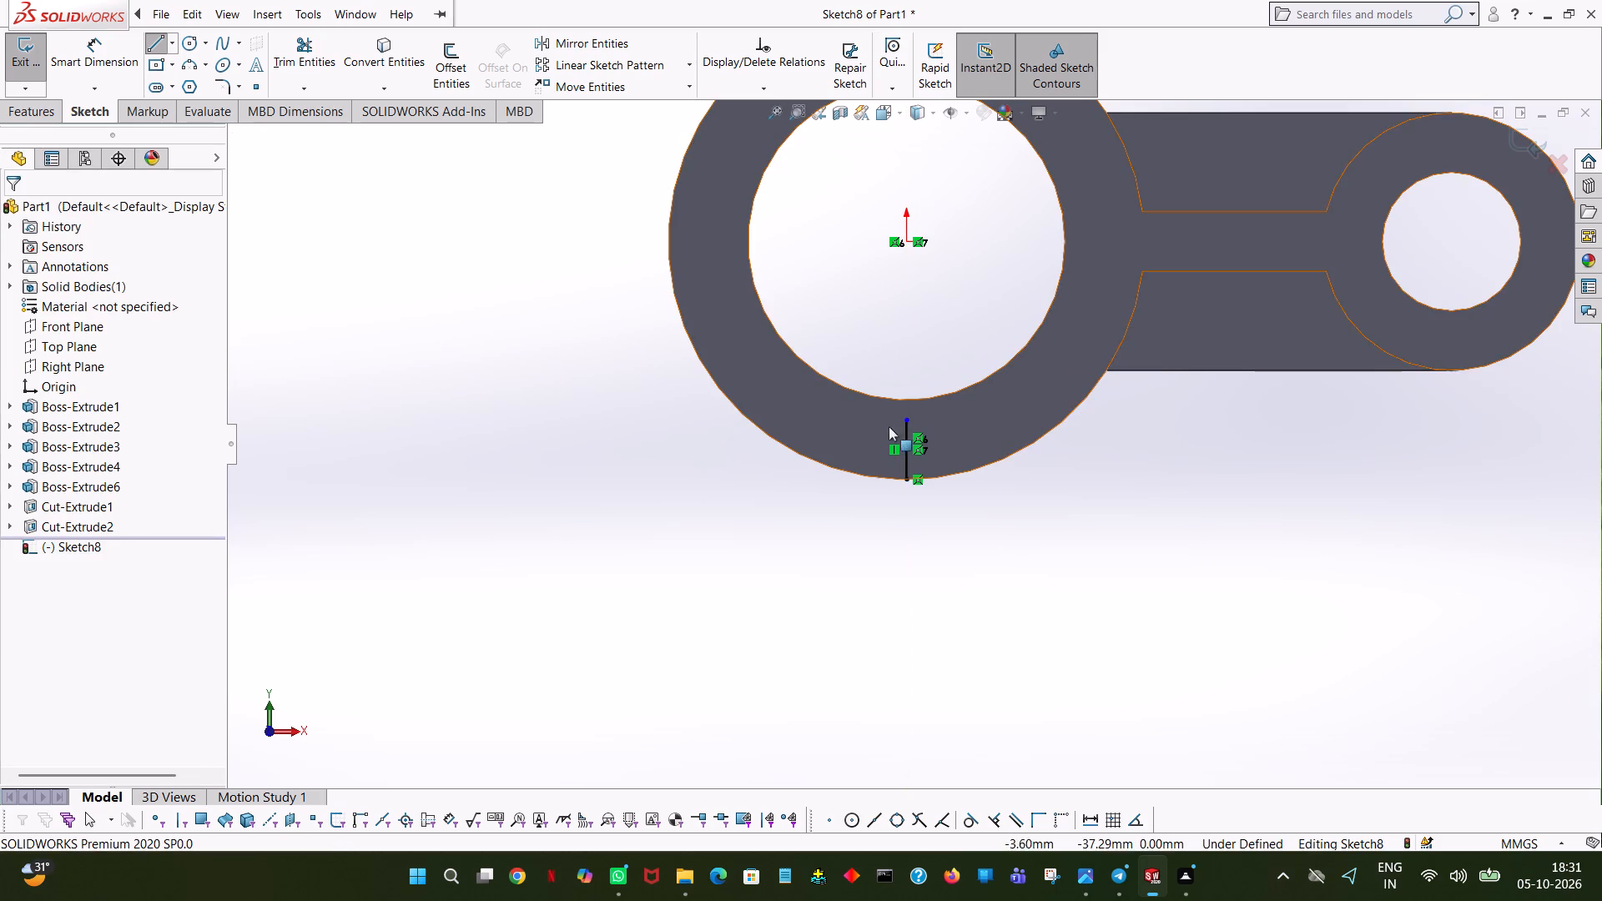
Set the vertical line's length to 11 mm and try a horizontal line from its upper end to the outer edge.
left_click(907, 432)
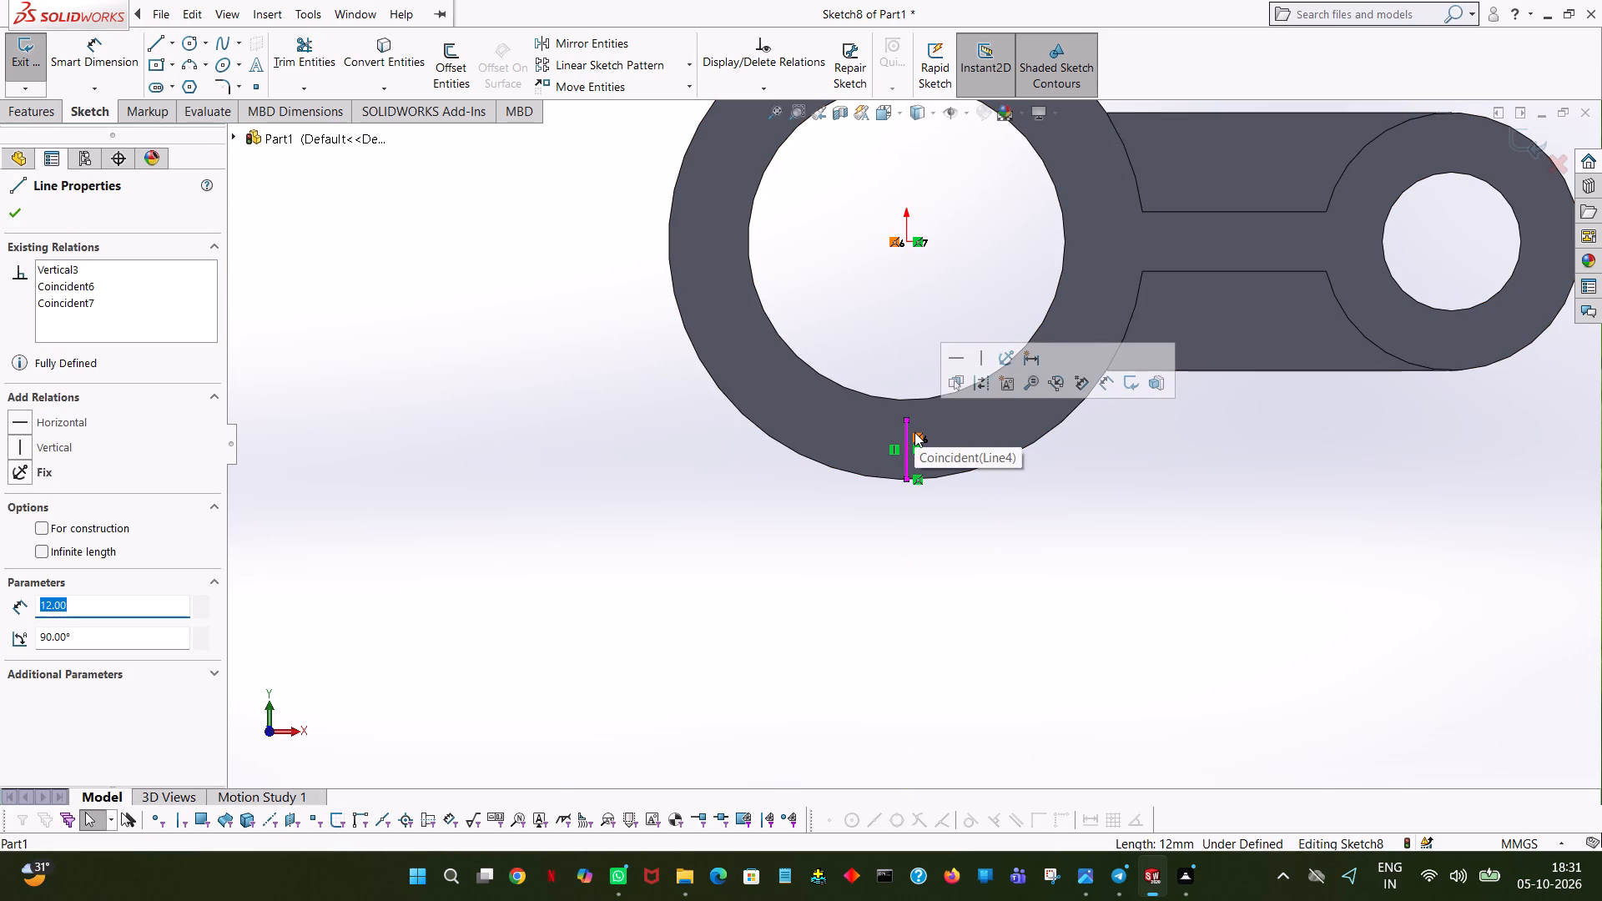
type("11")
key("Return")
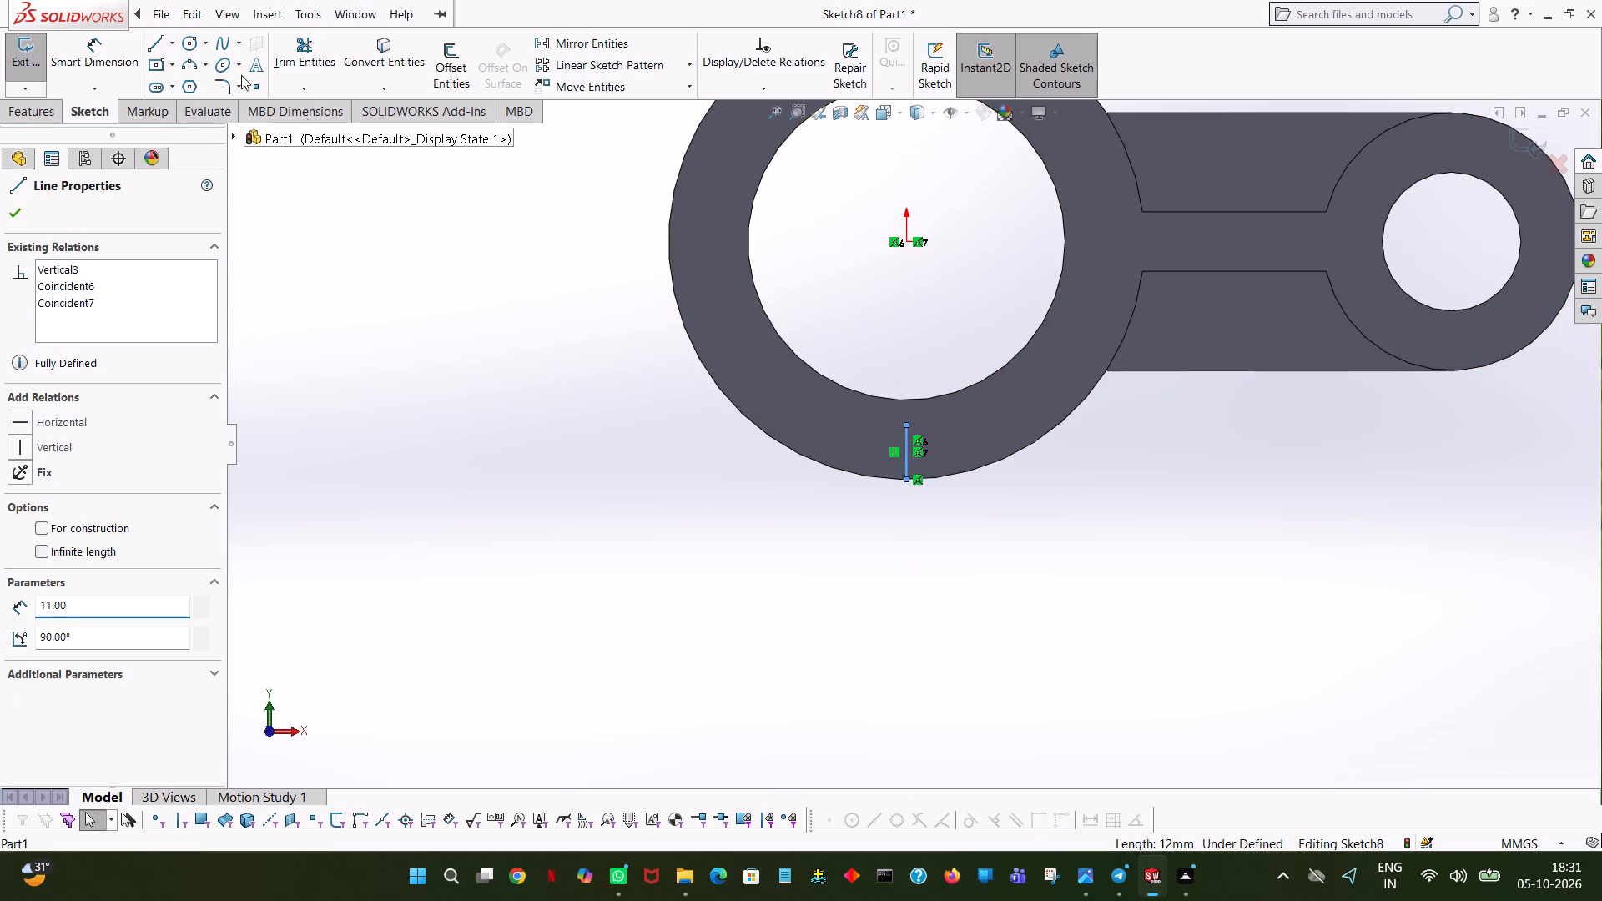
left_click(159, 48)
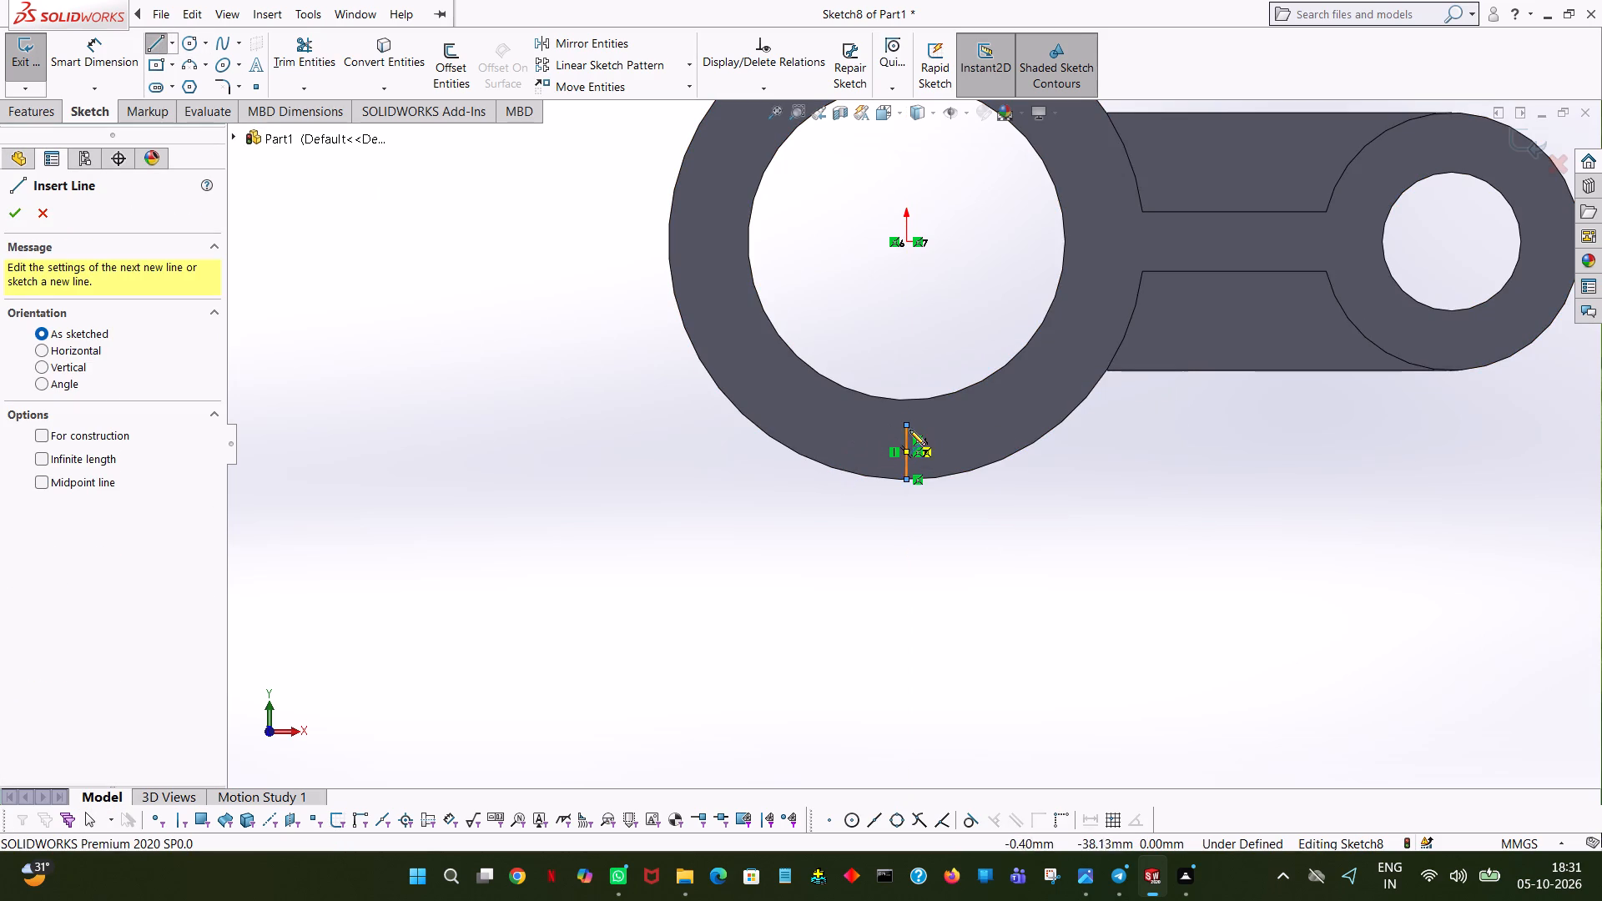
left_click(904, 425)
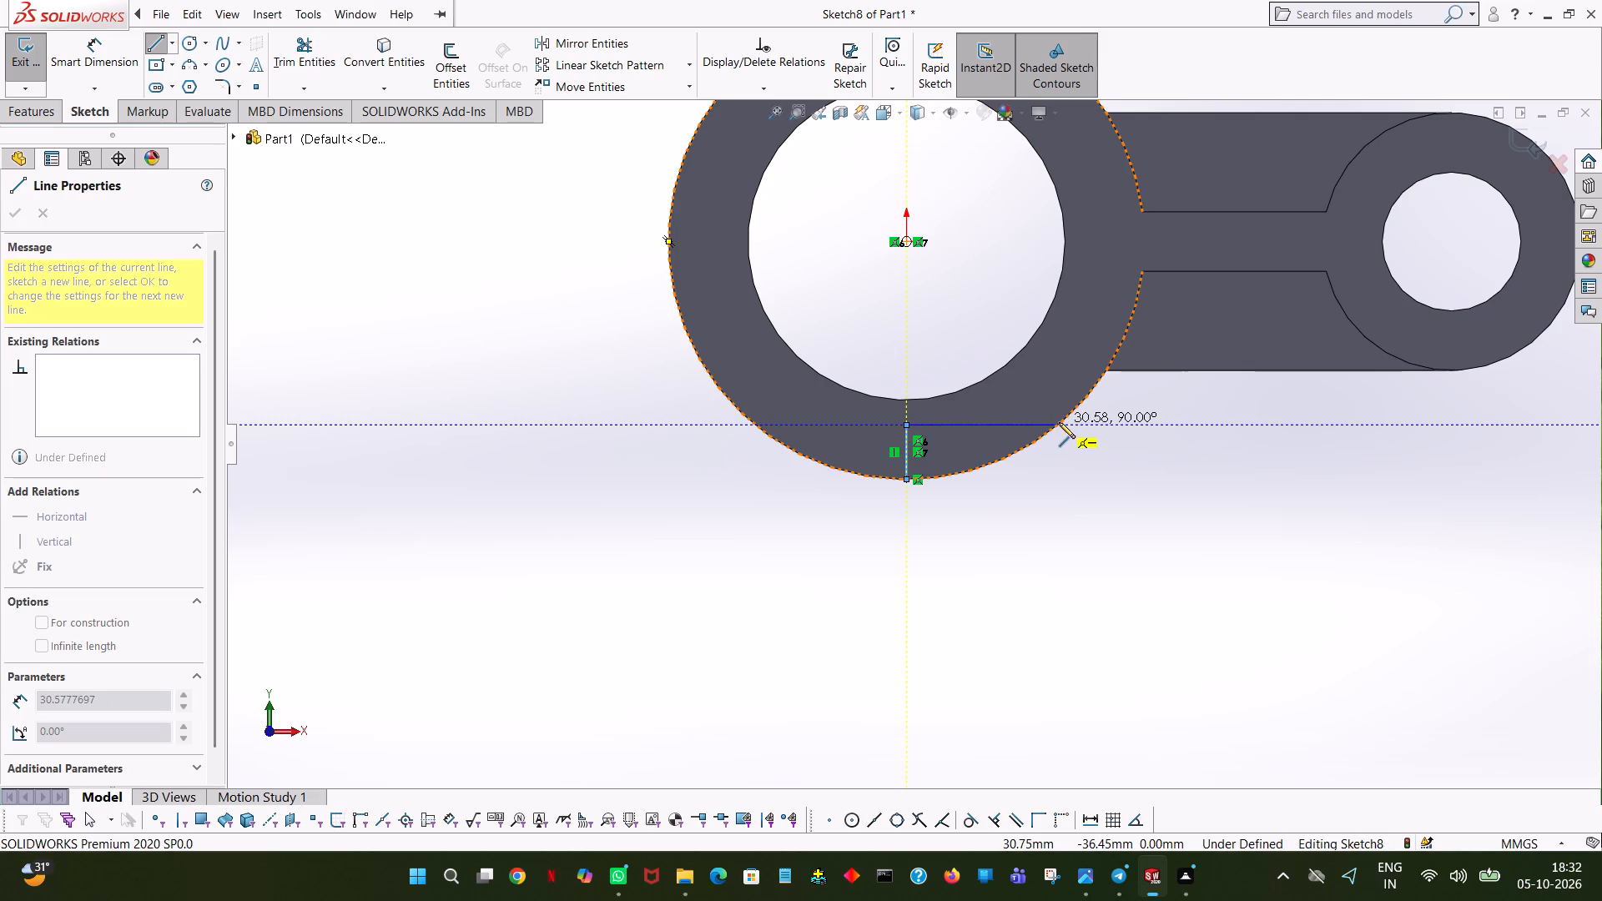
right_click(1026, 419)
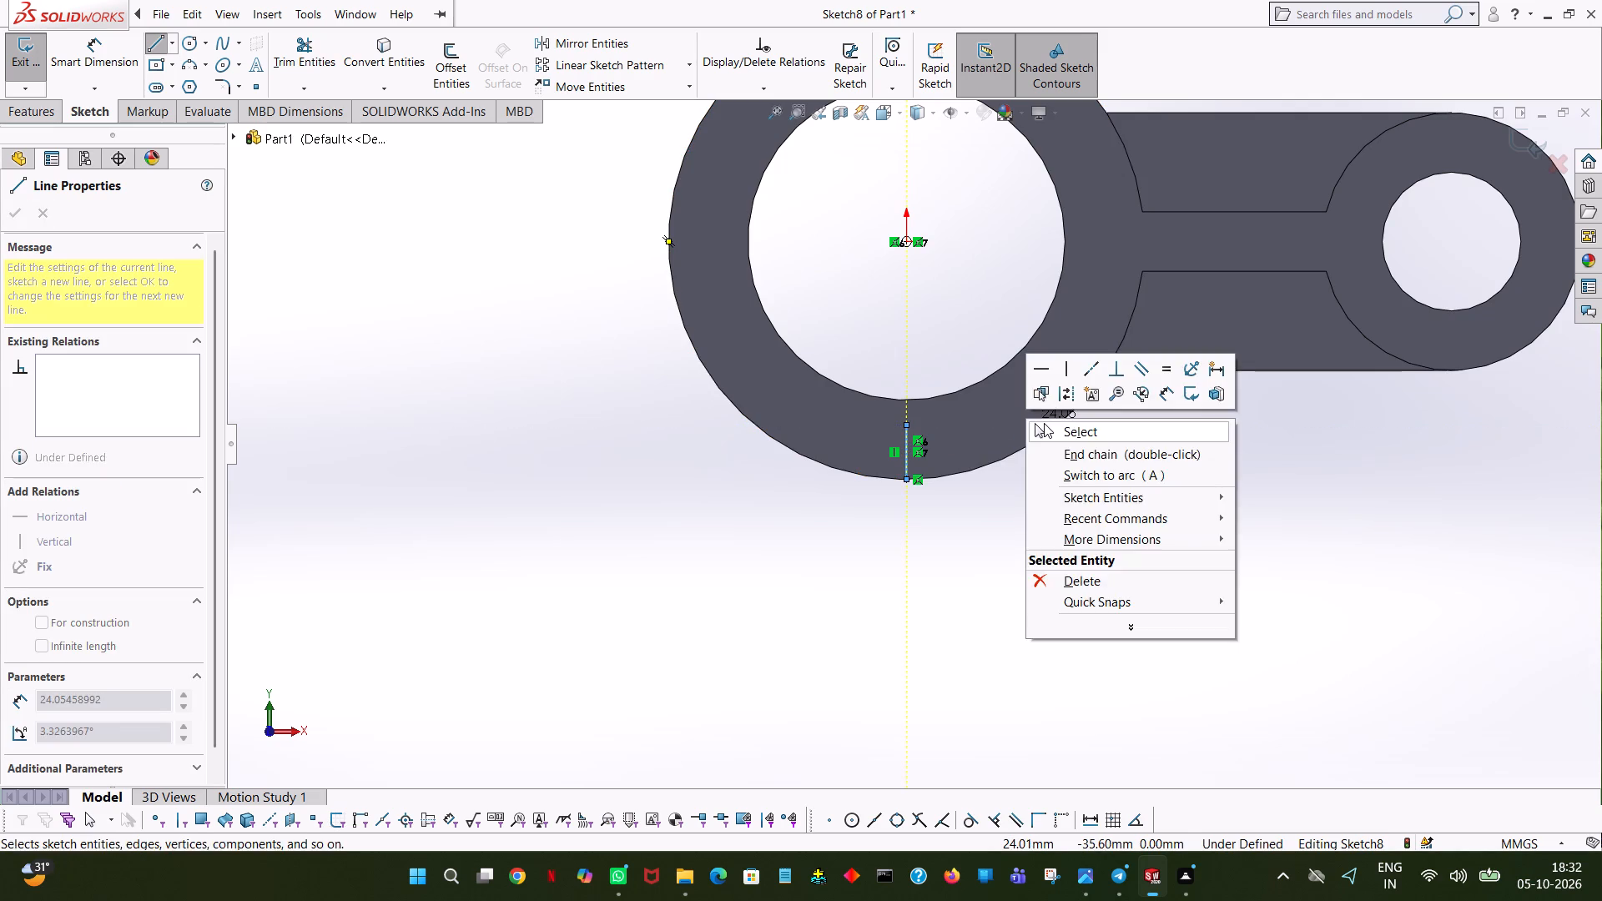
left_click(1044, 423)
Set the length of the vertical line at the clamp body's lowest point to 10.50 mm.
left_click(906, 444)
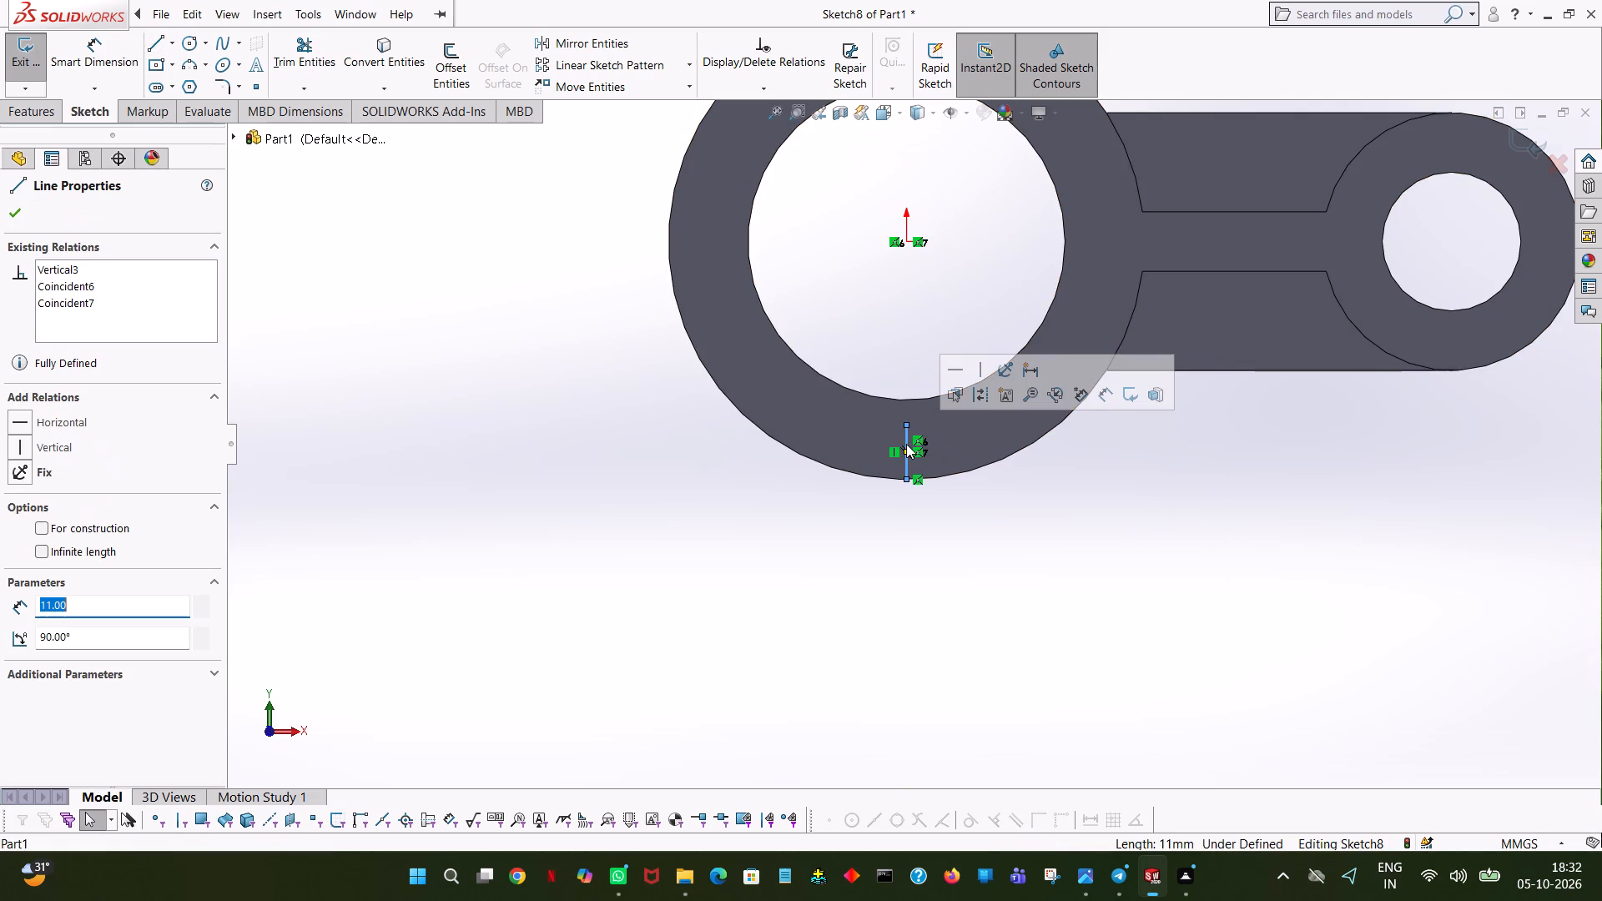
type("10.")
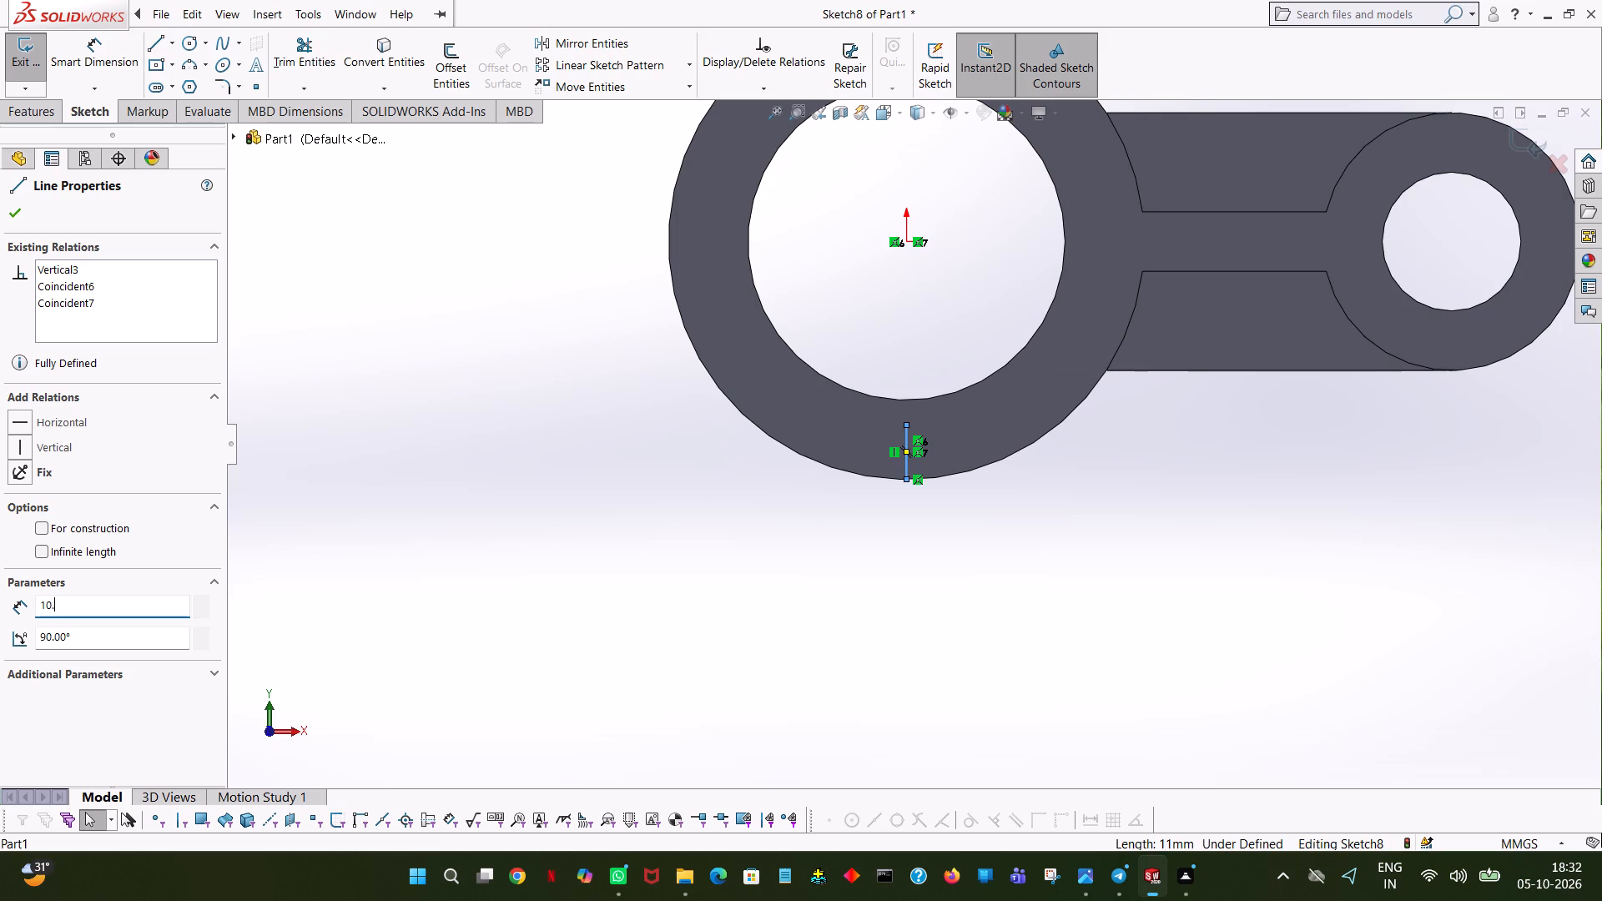
type("50")
key("Return")
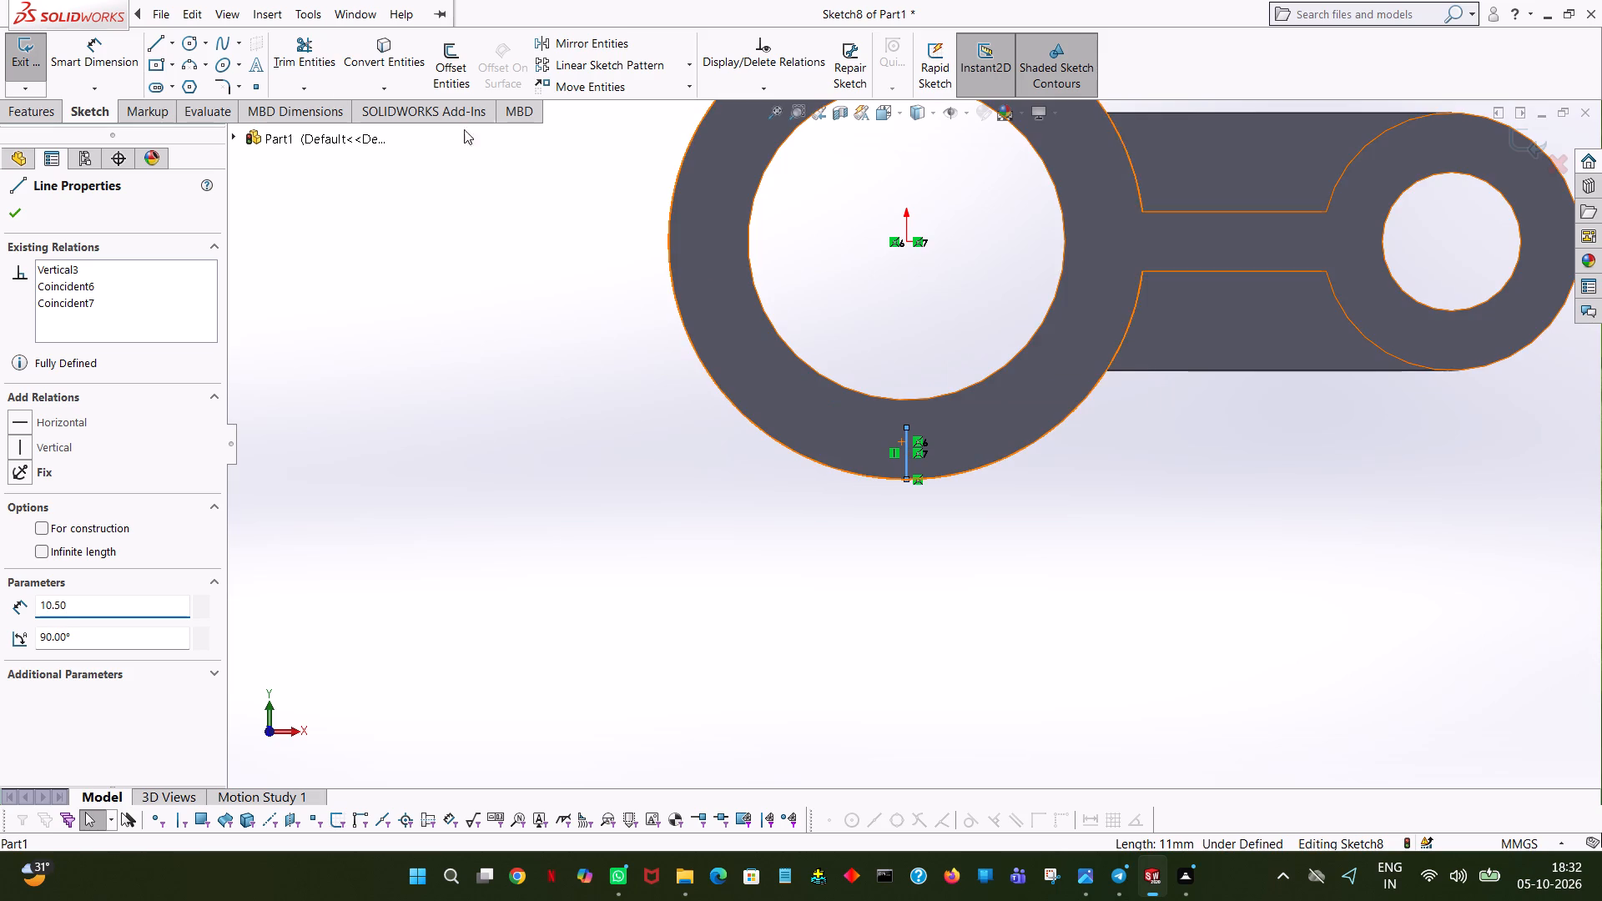
left_click(393, 345)
Sketch a 30 mm horizontal line from the vertical line's upper end to the clamp body's outer edge on the hub side.
left_click(151, 43)
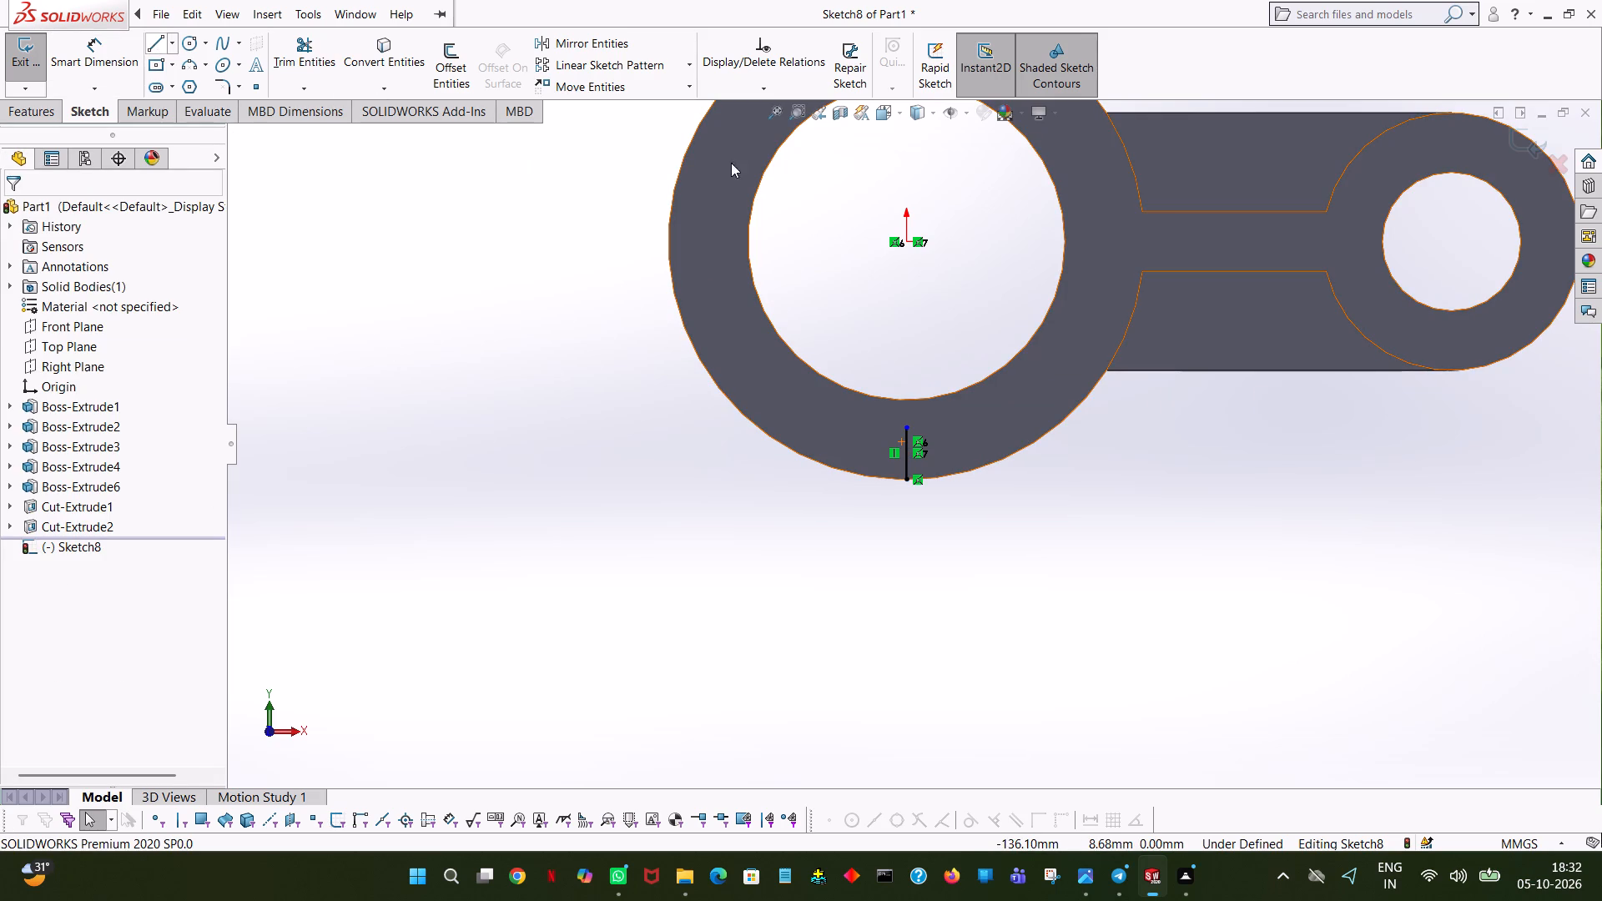
left_click(908, 427)
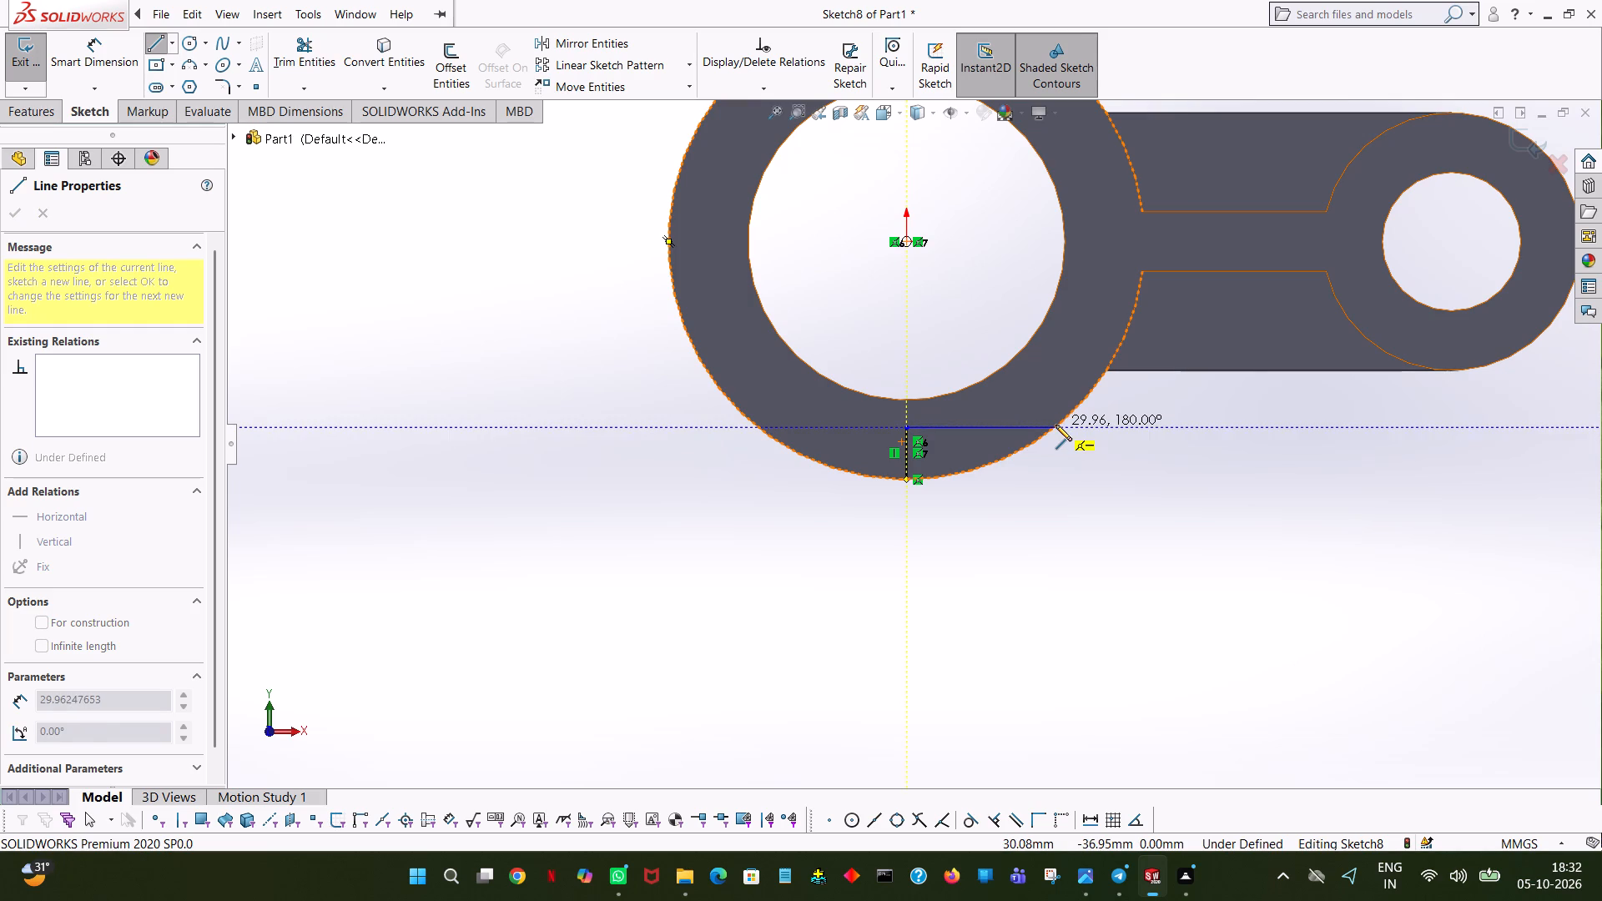
left_click(1052, 426)
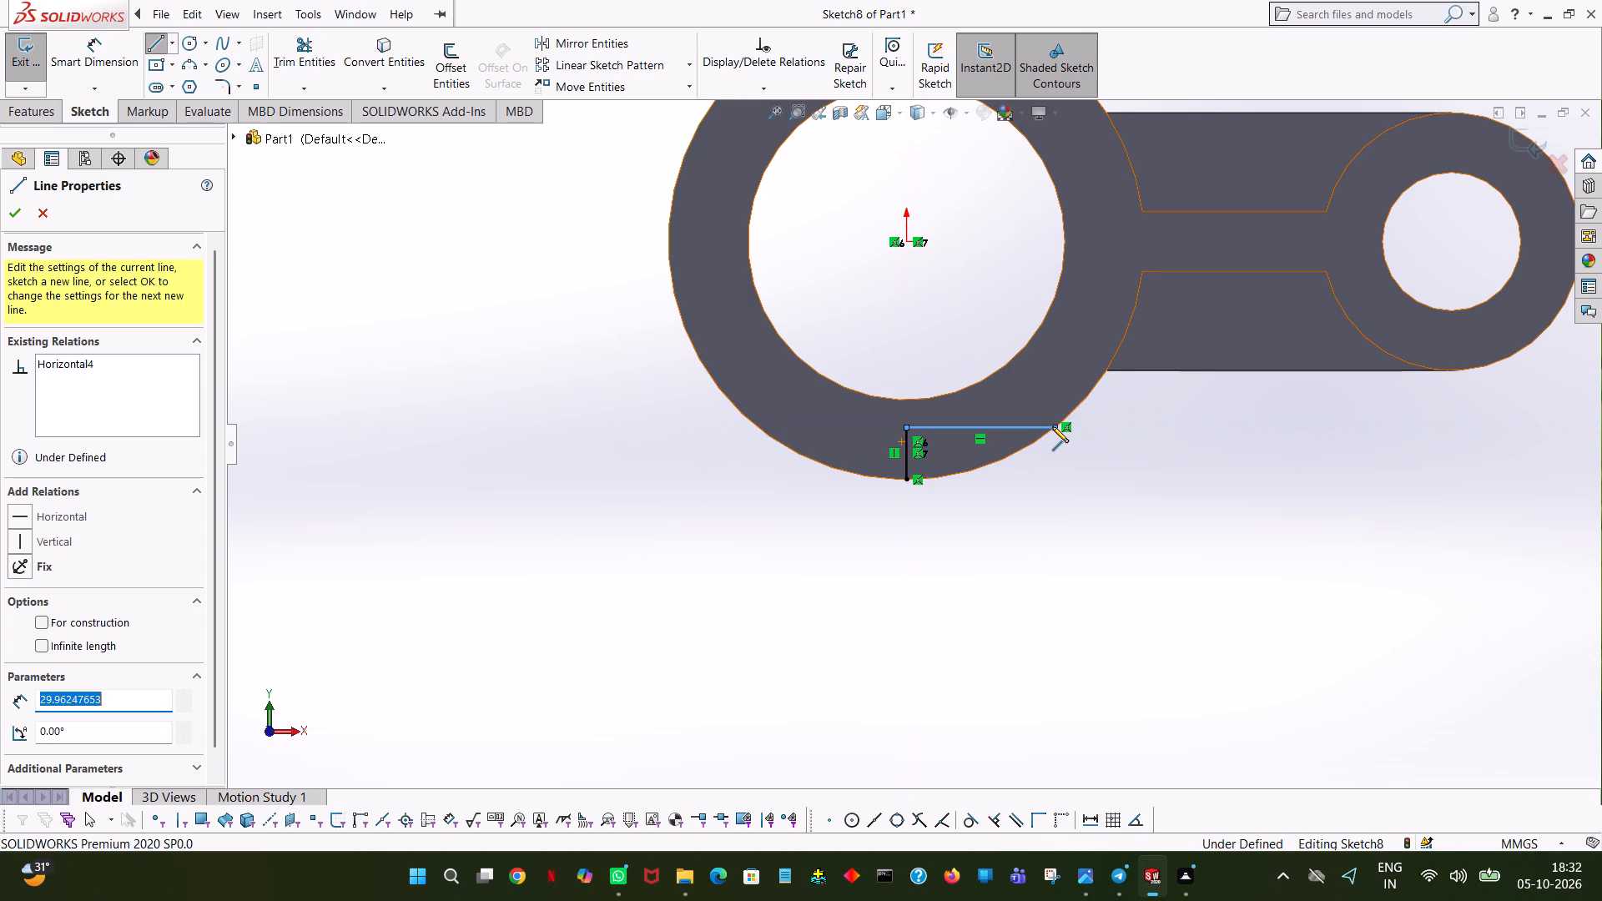
type("30")
key("Return")
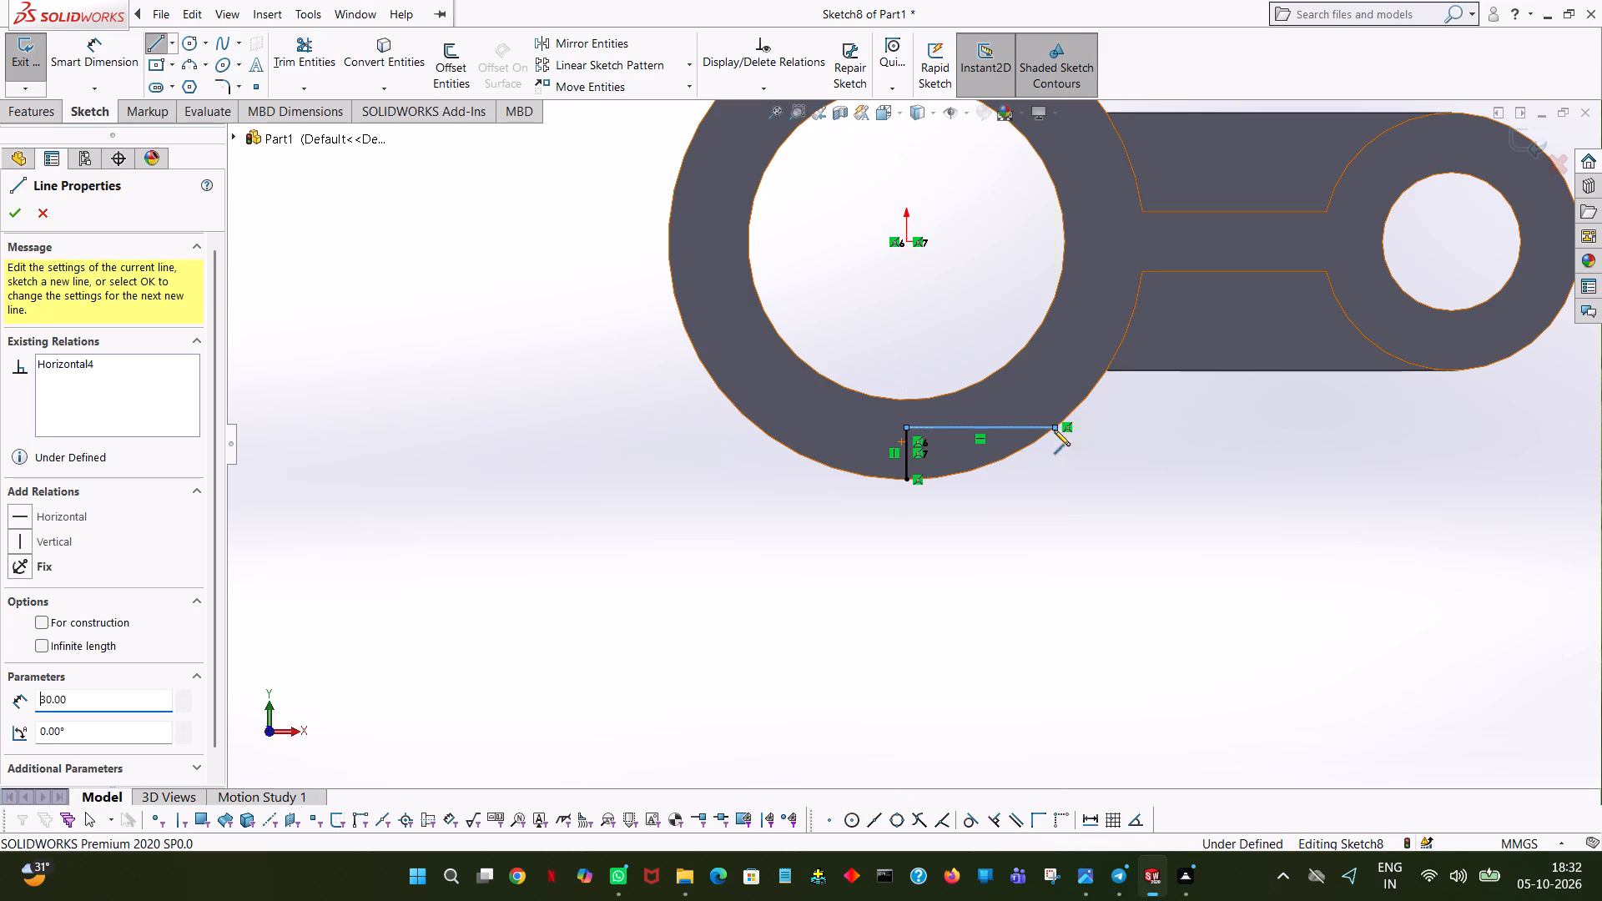
Sketch a 30 mm vertical line downwards from the horizontal line's end on the clamp body's outer edge.
scroll(1055, 531, "down", 7, "ctrl")
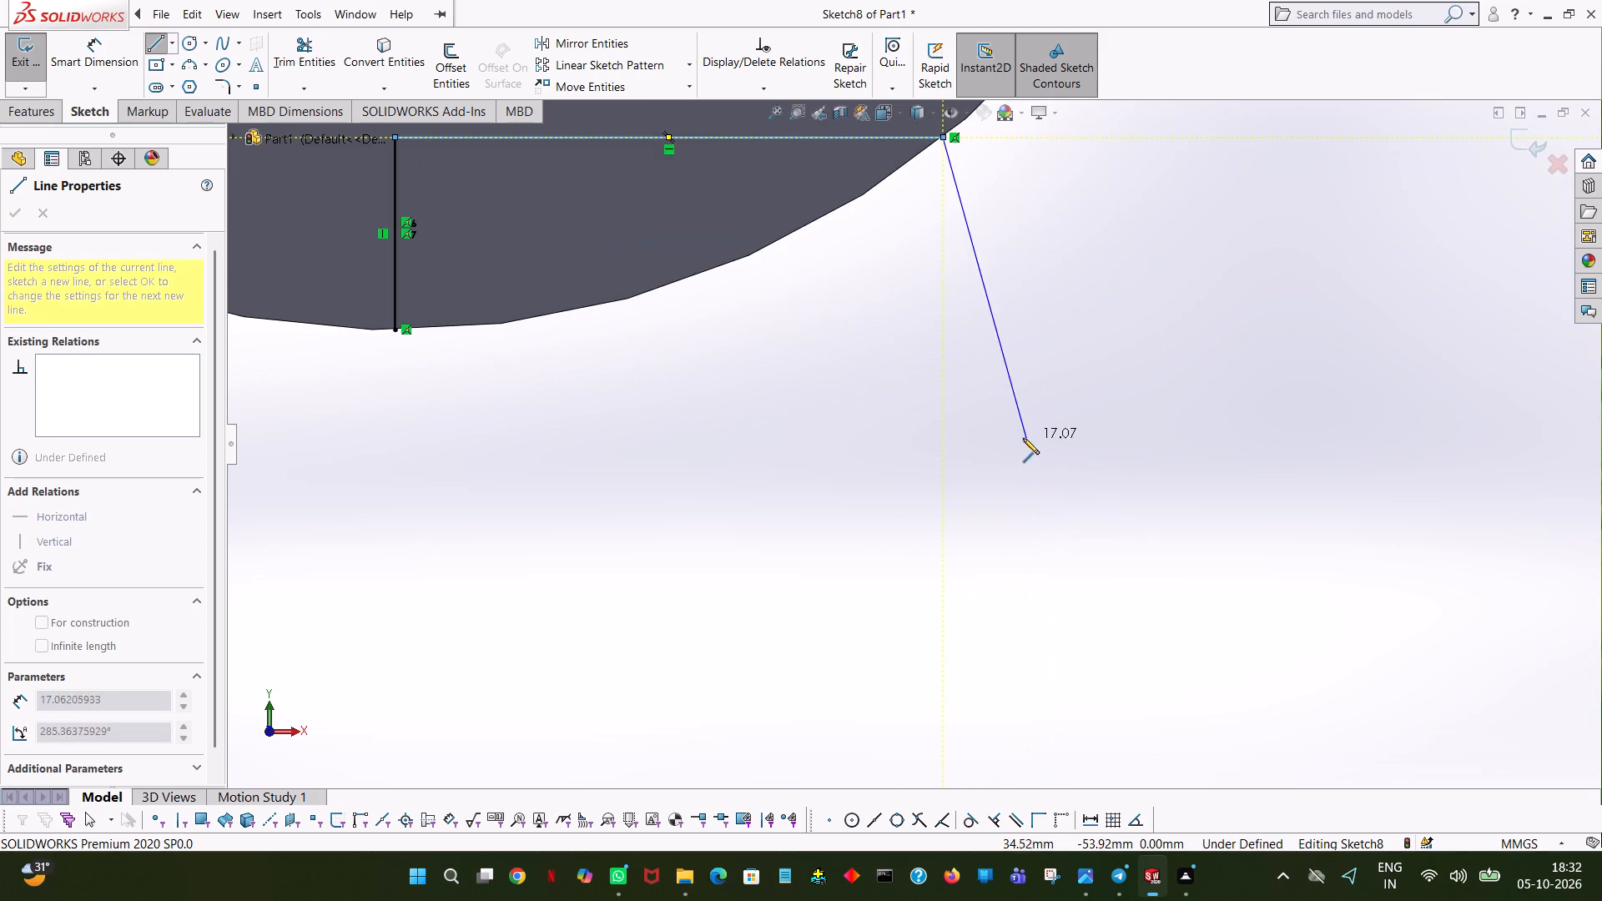
scroll(995, 441, "up", 5, "ctrl")
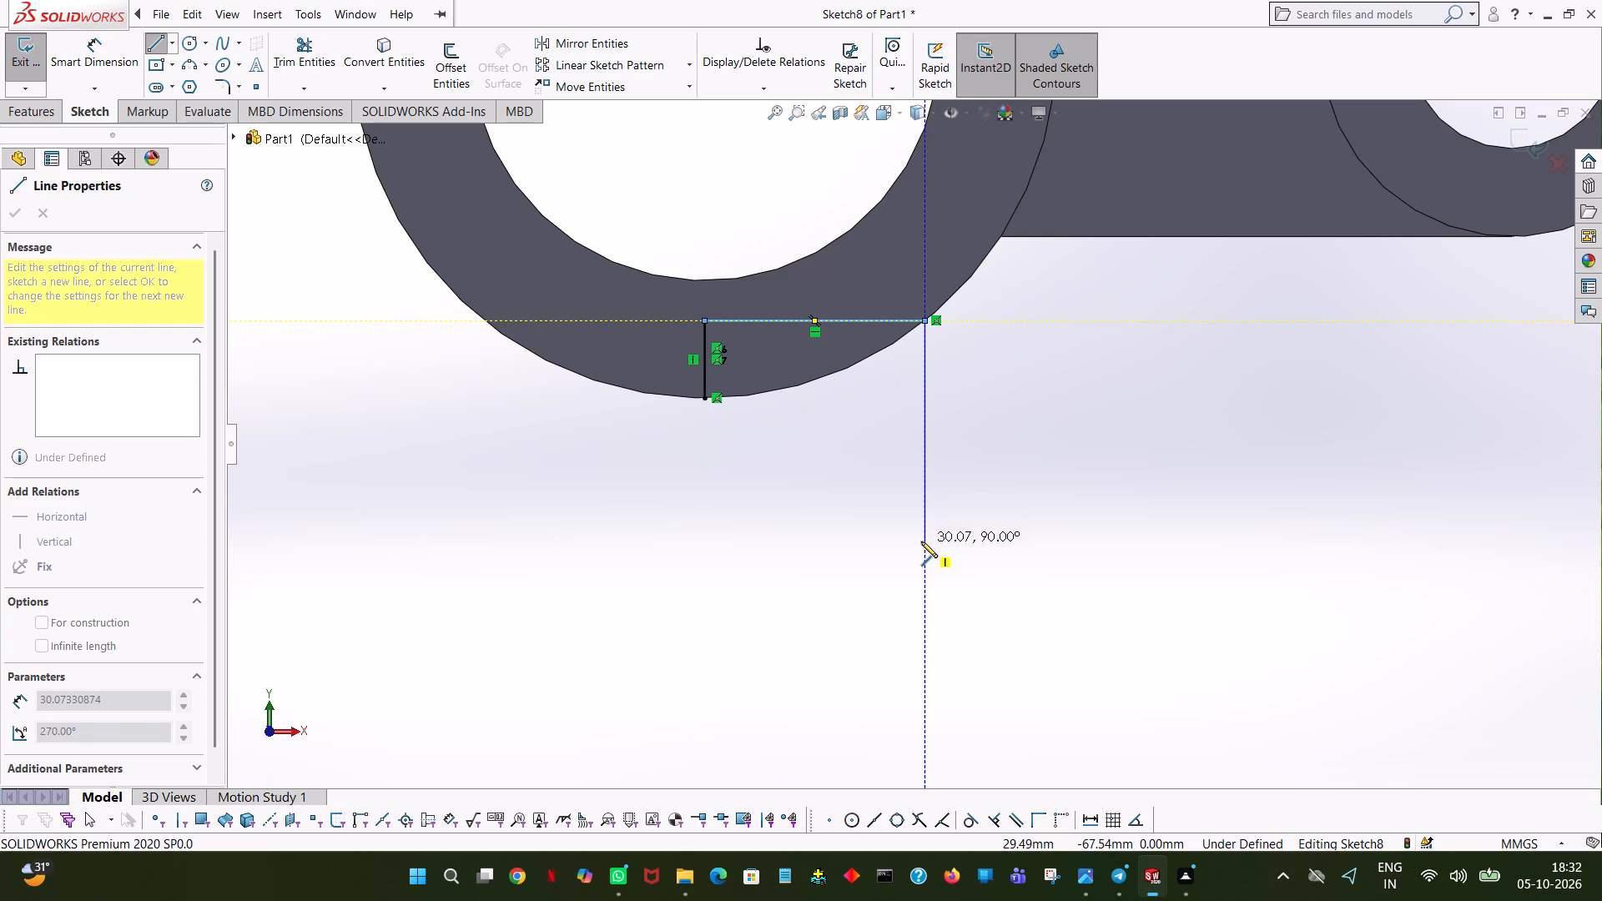
left_click(921, 541)
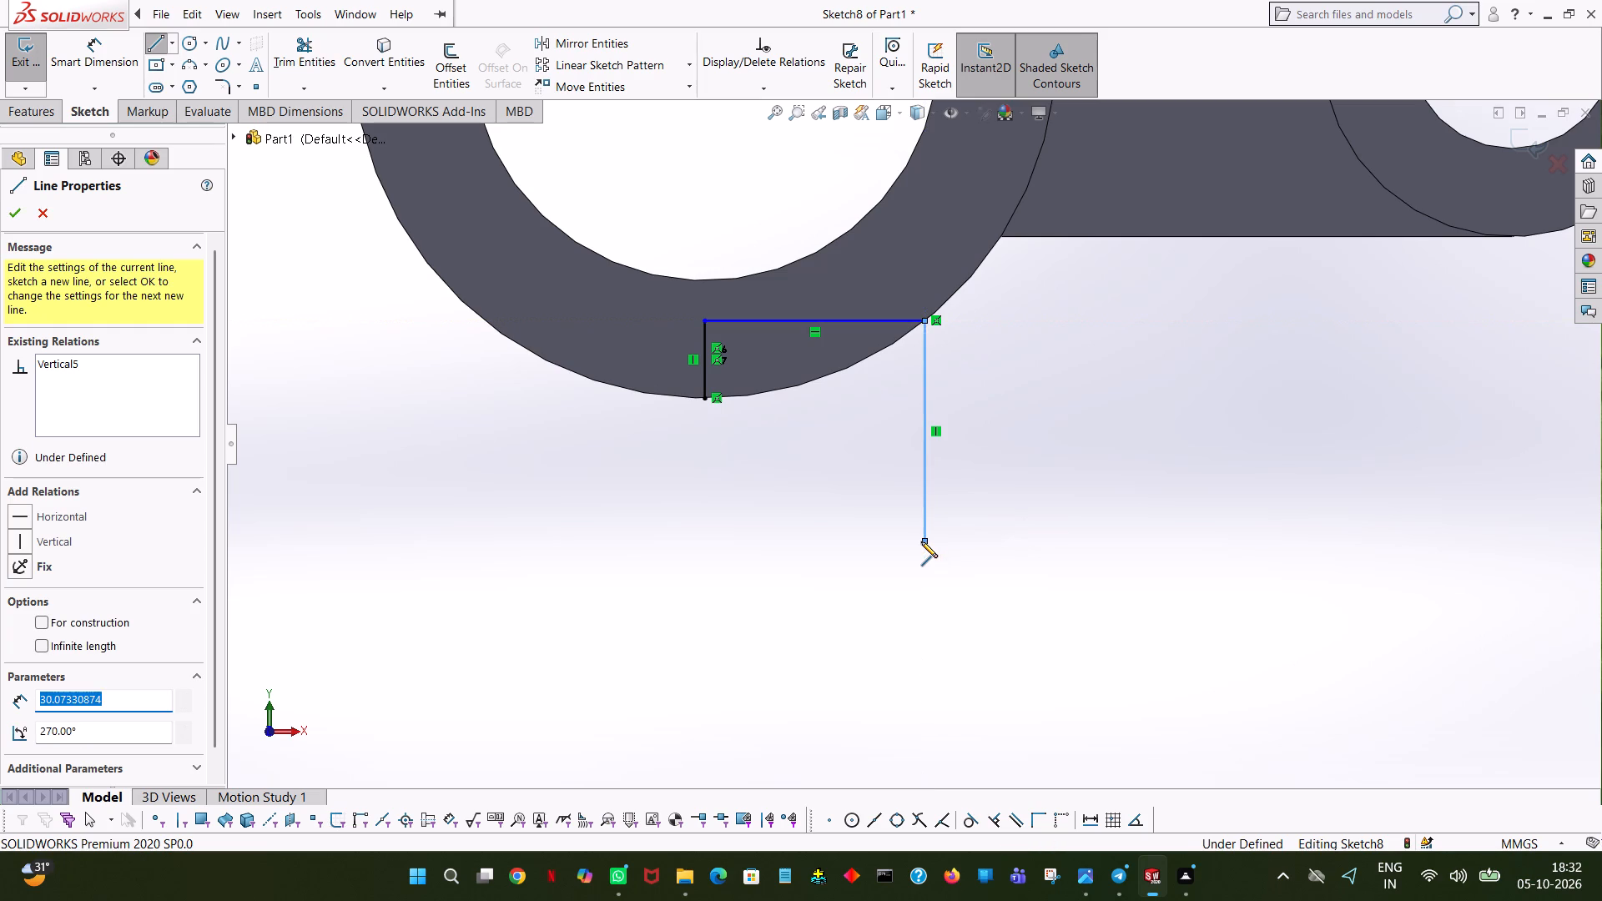
type("30")
key("Return")
key("Return")
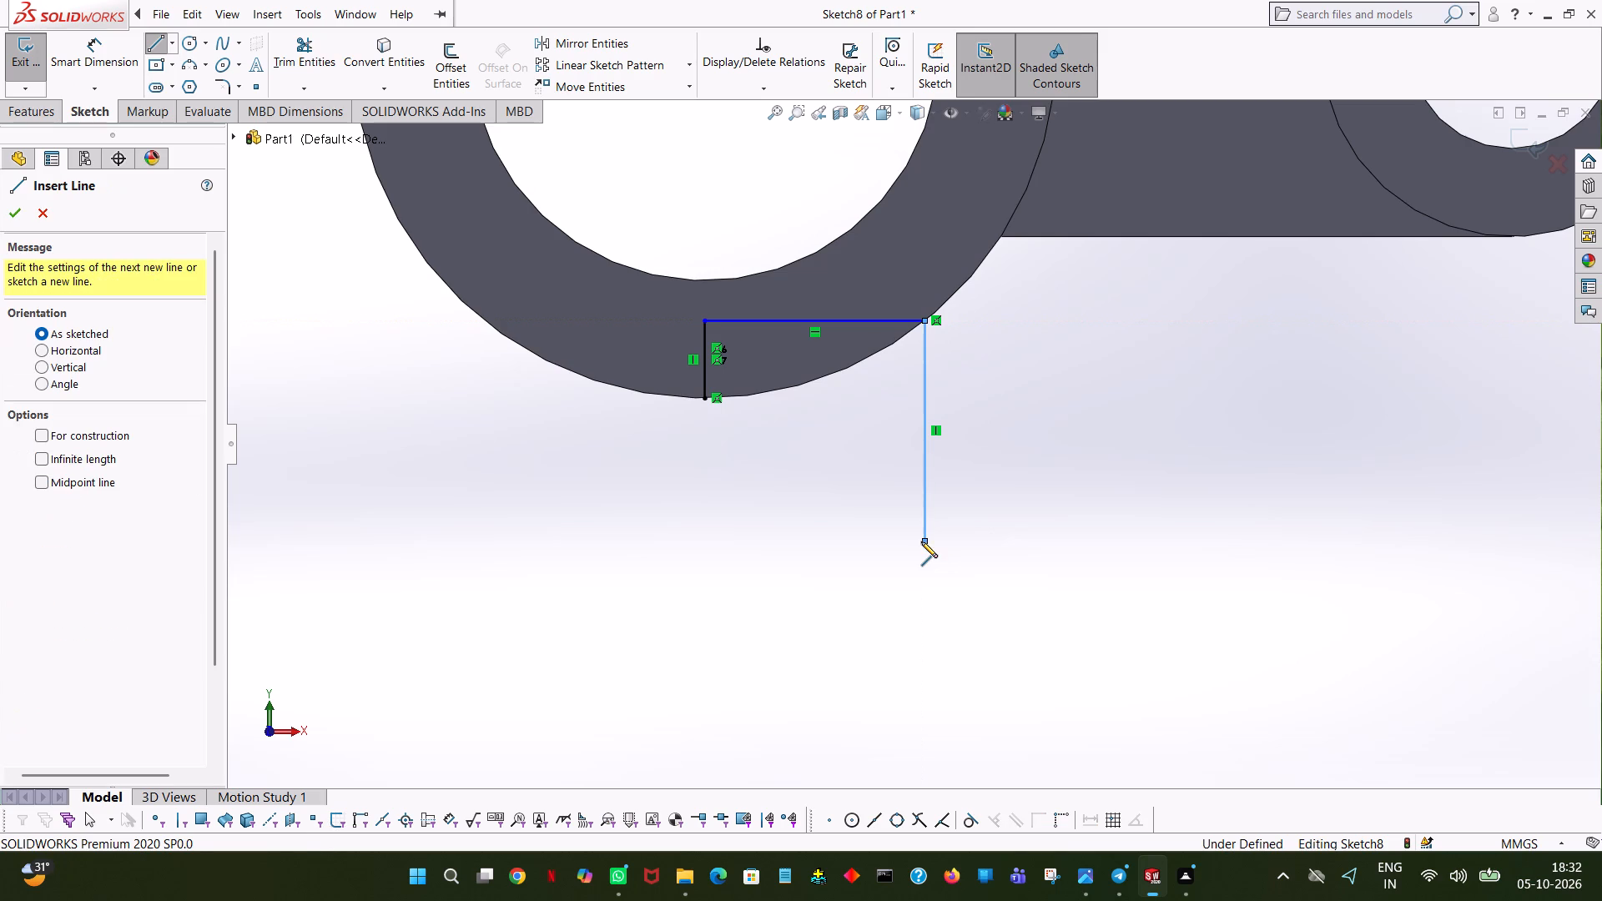
right_click(921, 541)
left_click(945, 551)
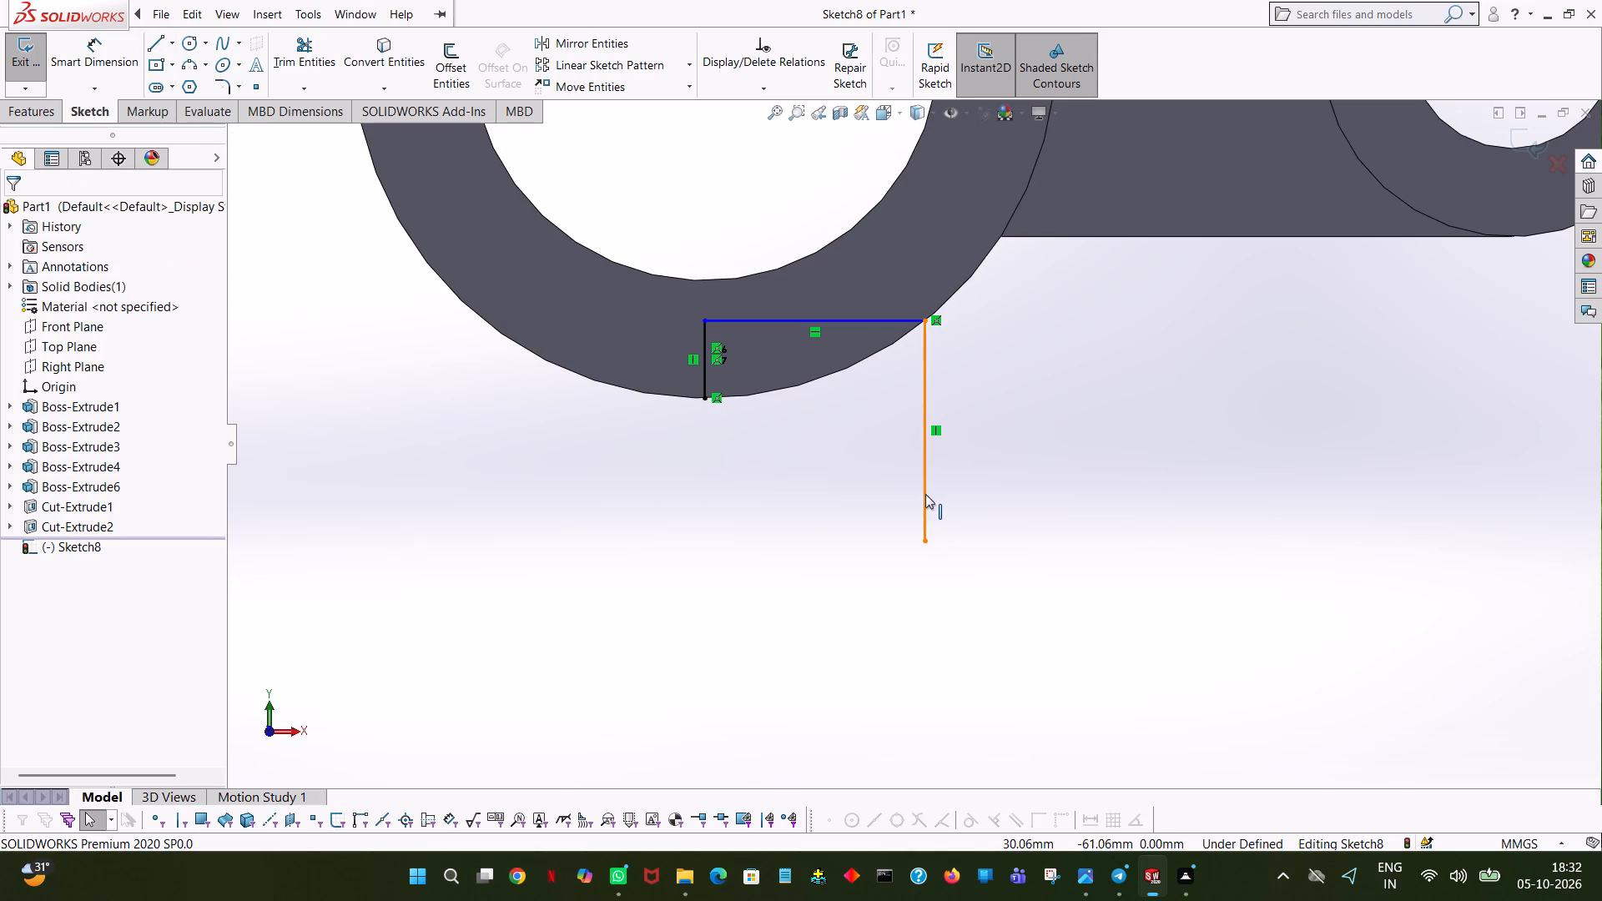
left_click(925, 494)
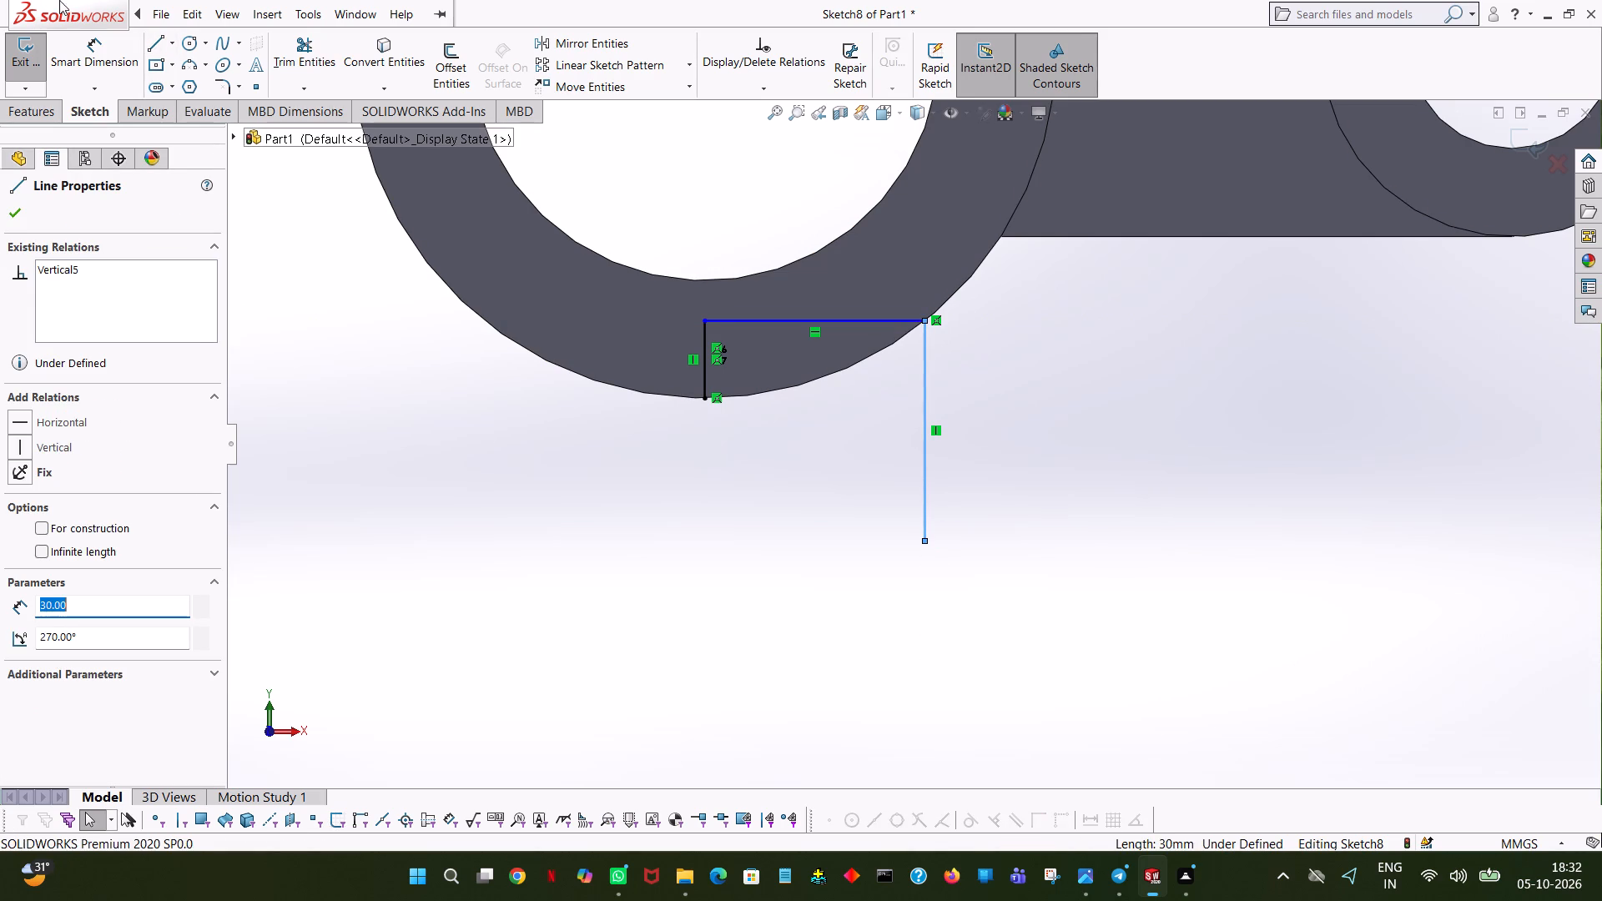
left_click(639, 161)
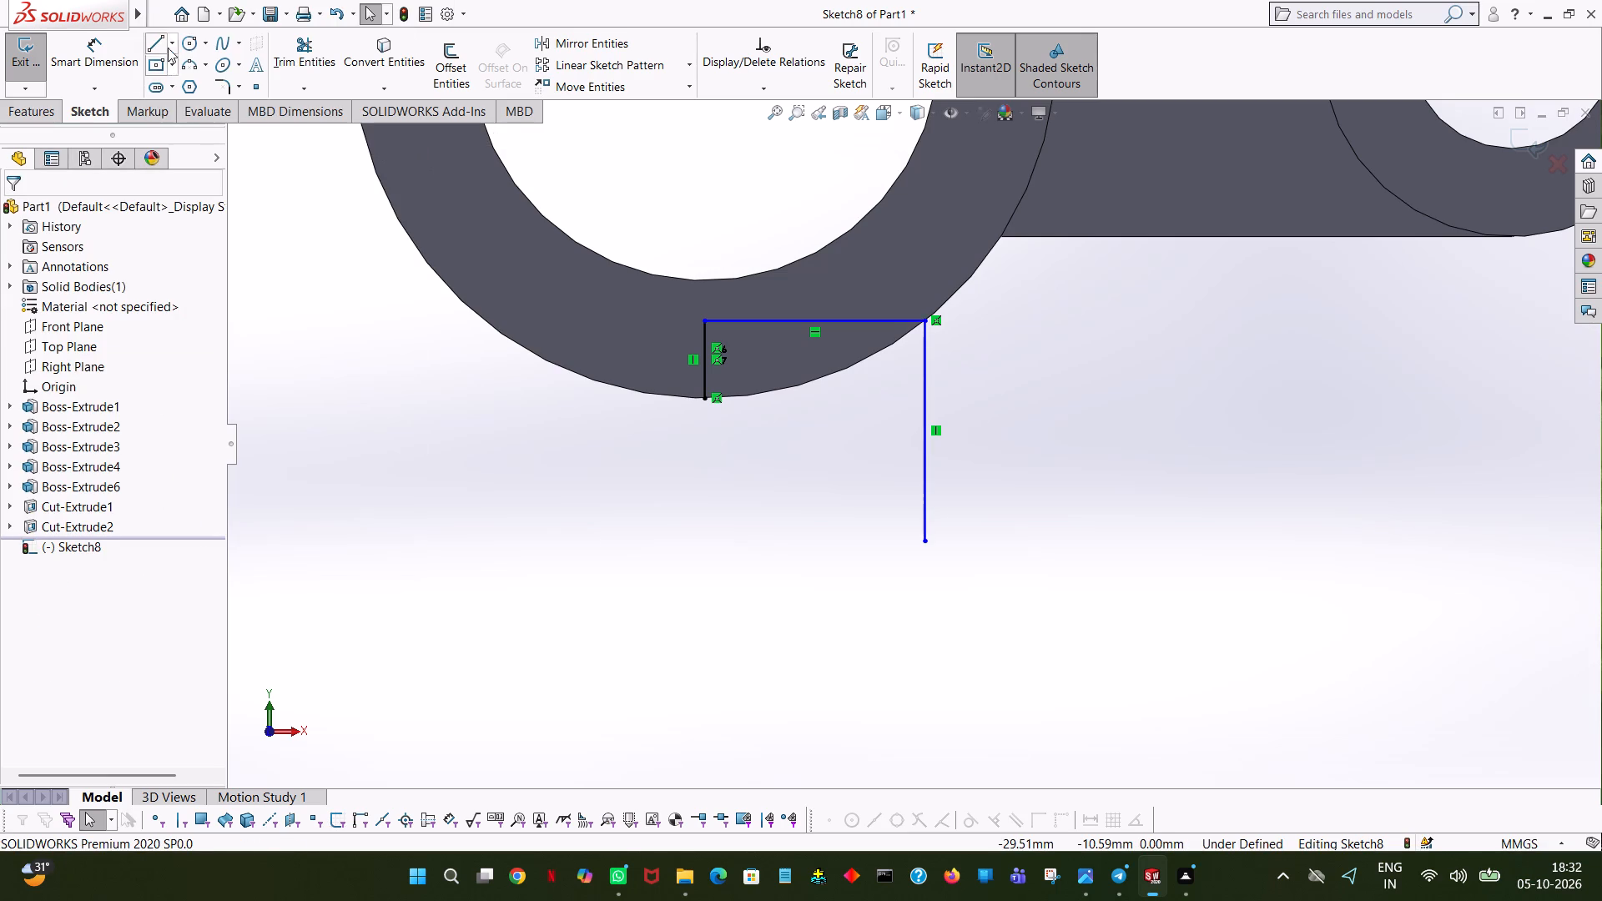
Sketch a 60 mm horizontal line from the vertical line's lower end, running beneath the clamp body away from the hub.
left_click(162, 39)
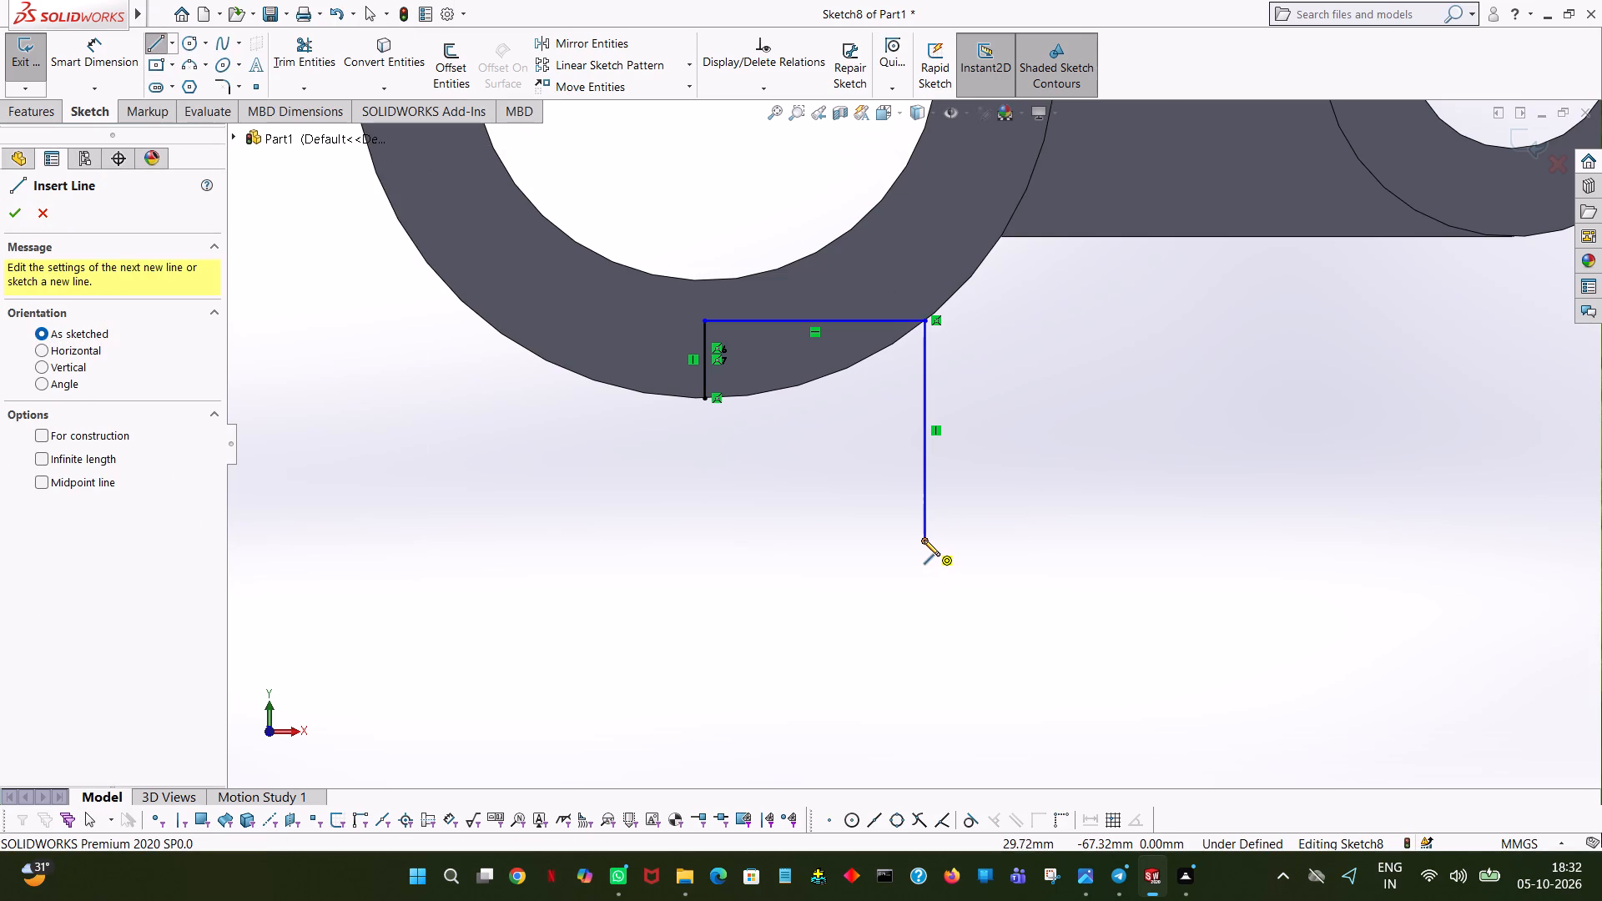
left_click(924, 540)
left_click(575, 542)
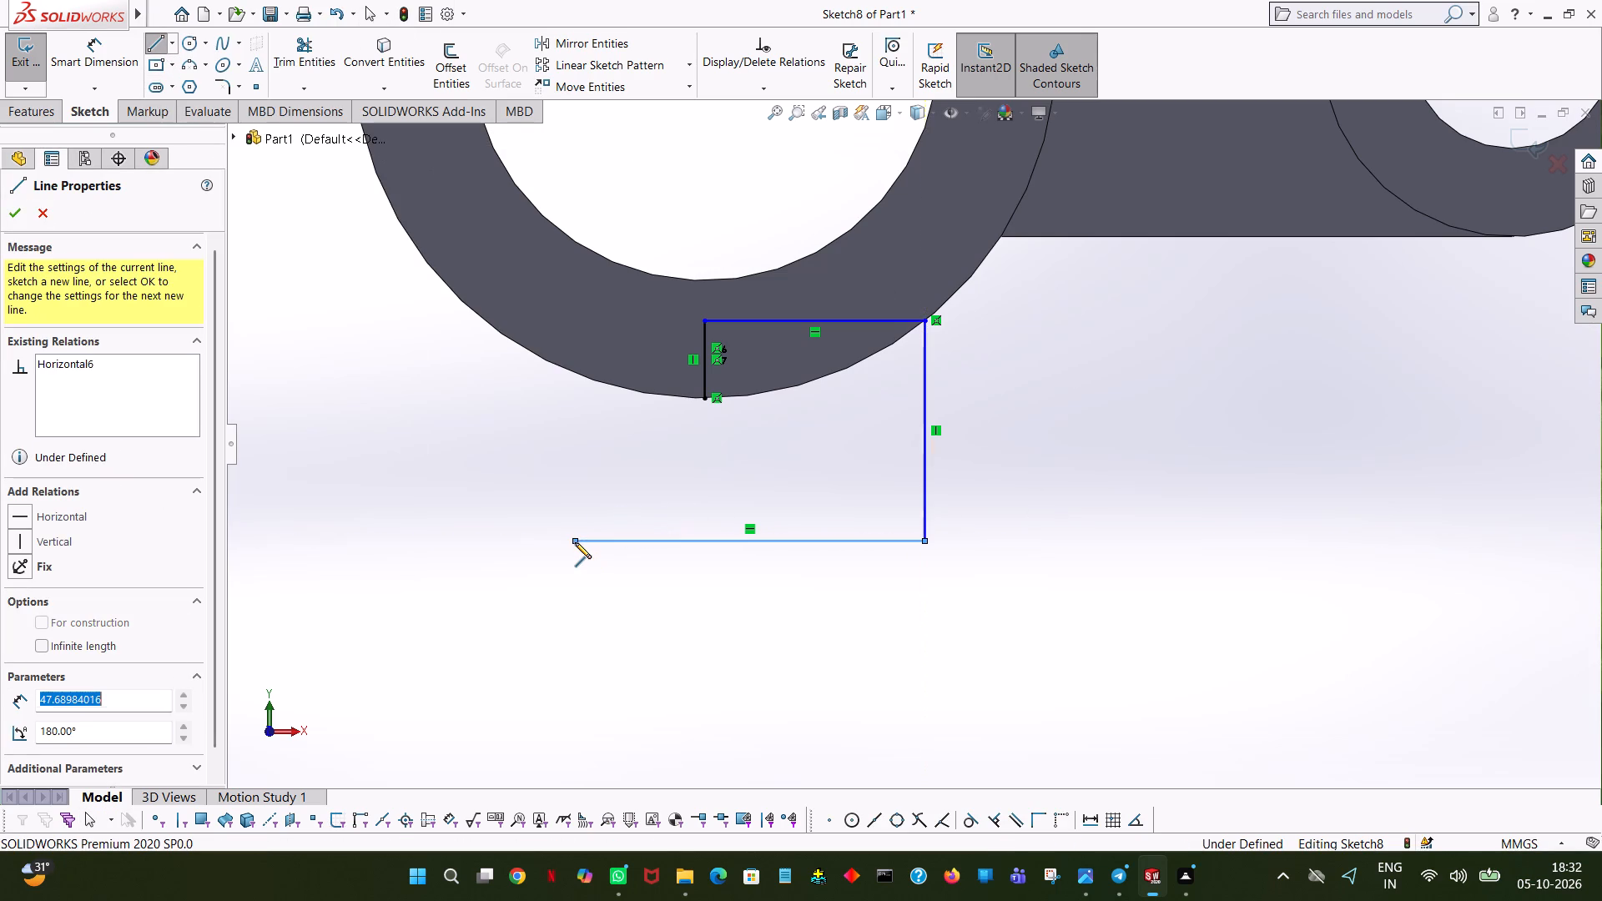
type("60")
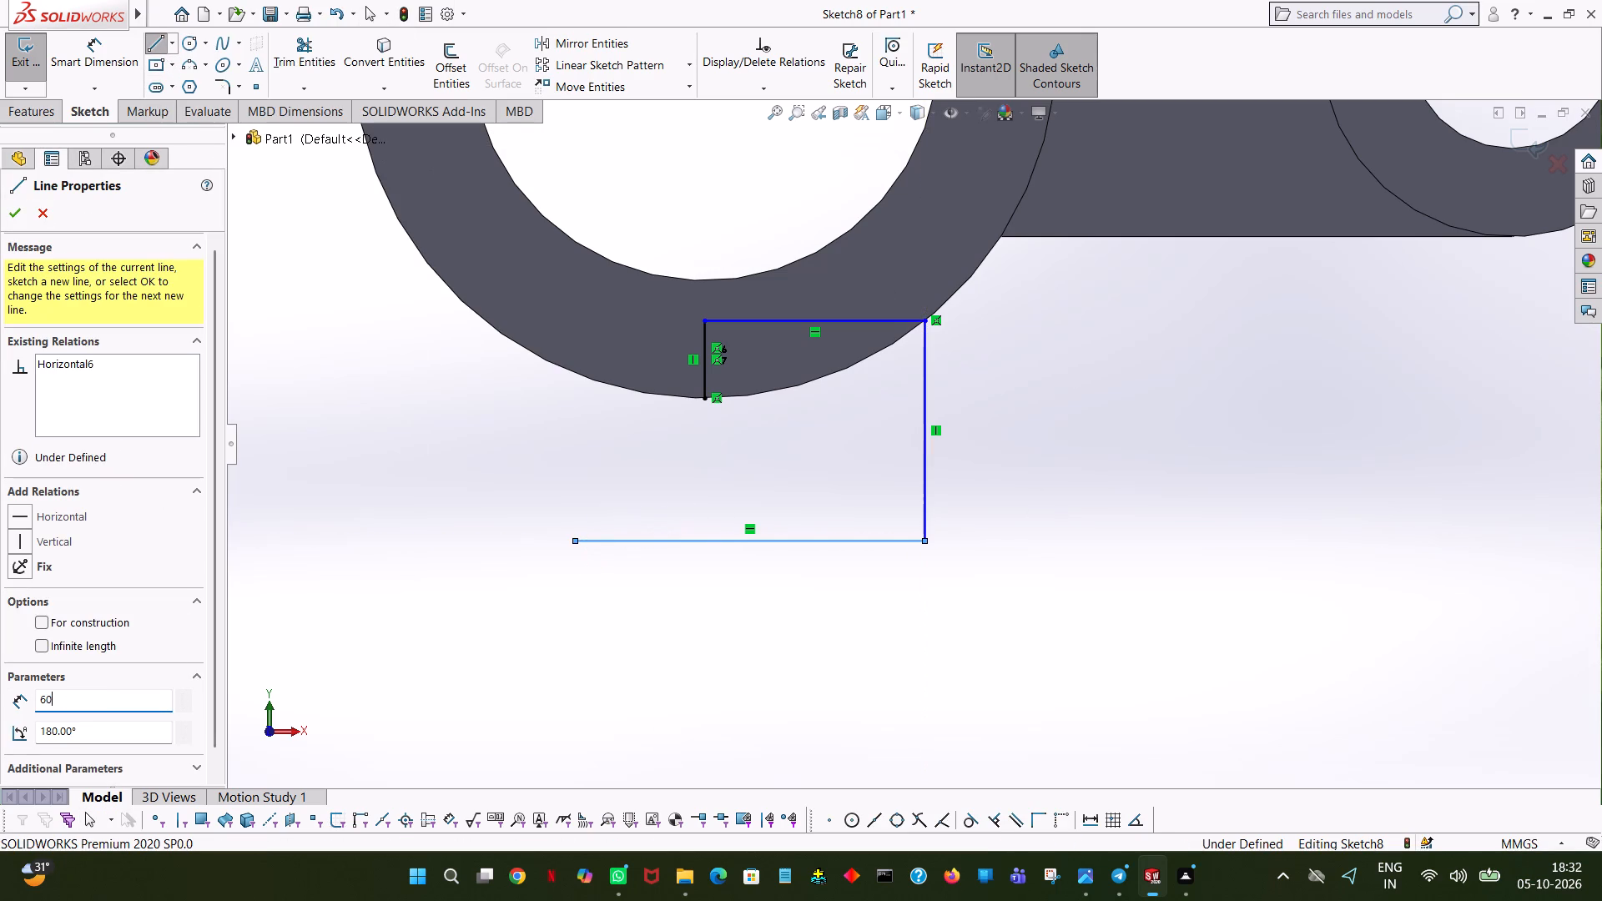
key("Return")
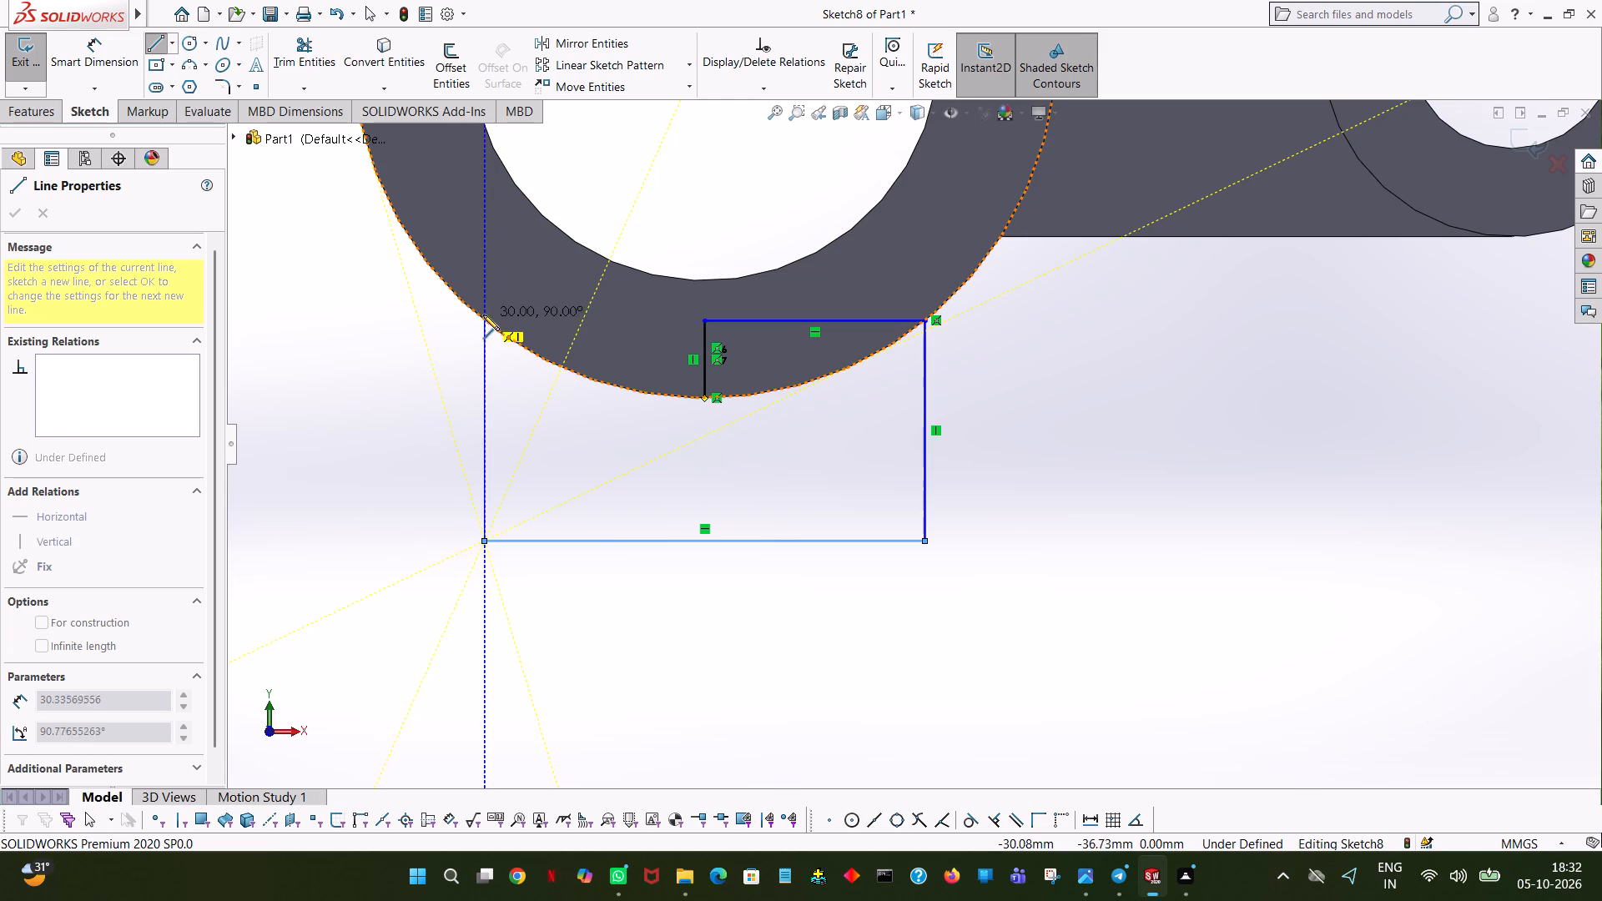
Close the rectangle with a 30 mm vertical line up to the outer edge and a 30 mm horizontal line to the short centre line's upper end.
left_click(484, 317)
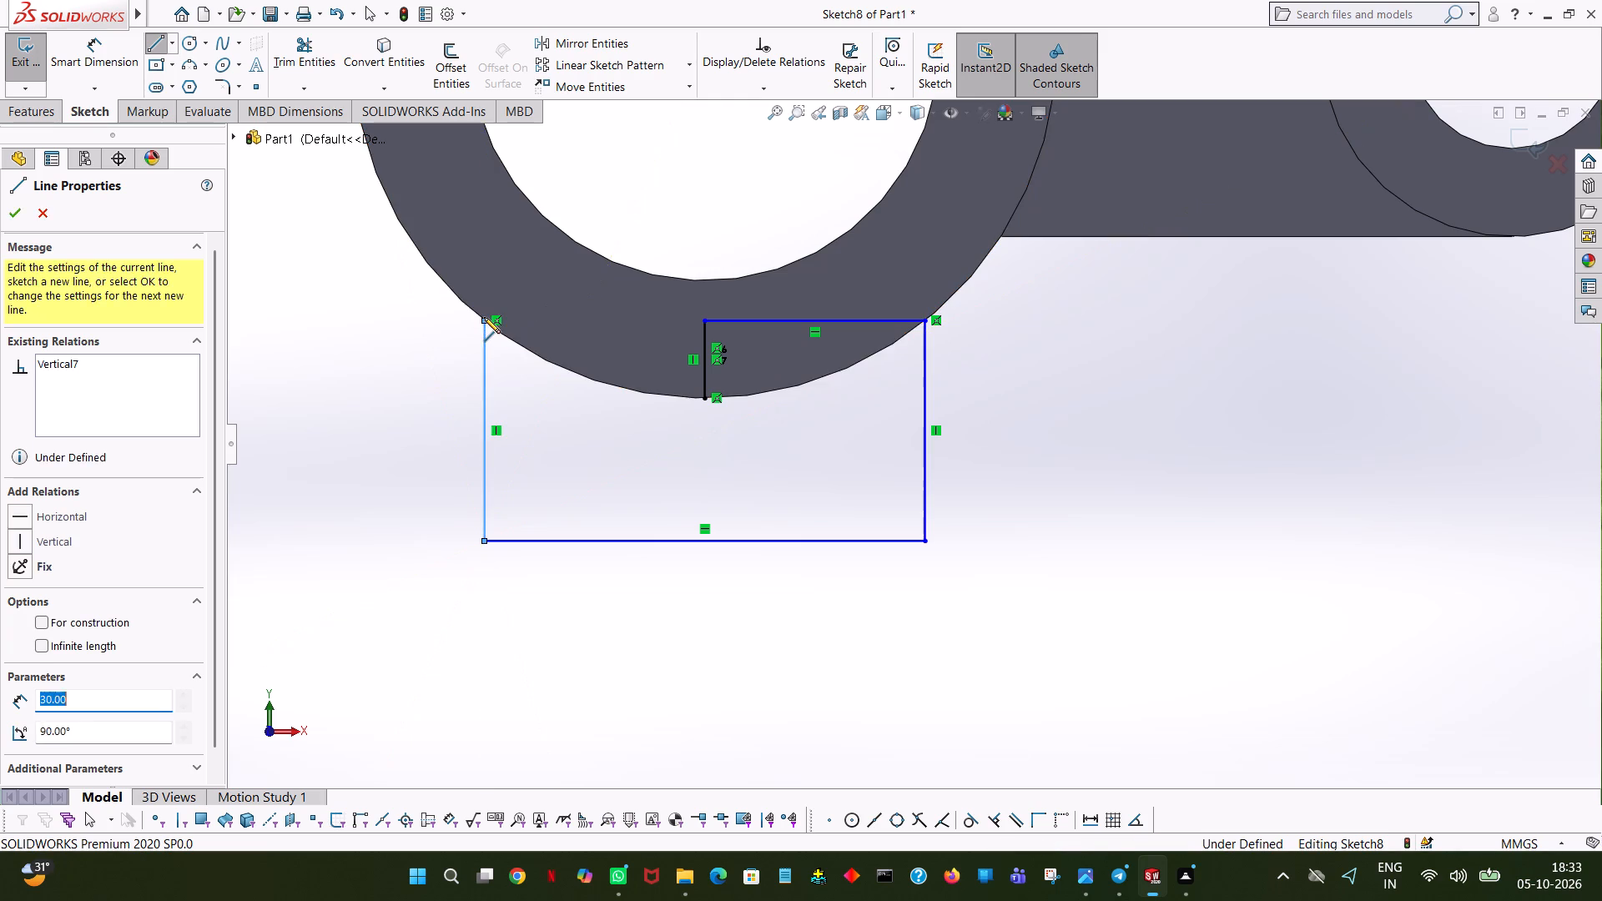
left_click(704, 320)
right_click(701, 320)
left_click(734, 330)
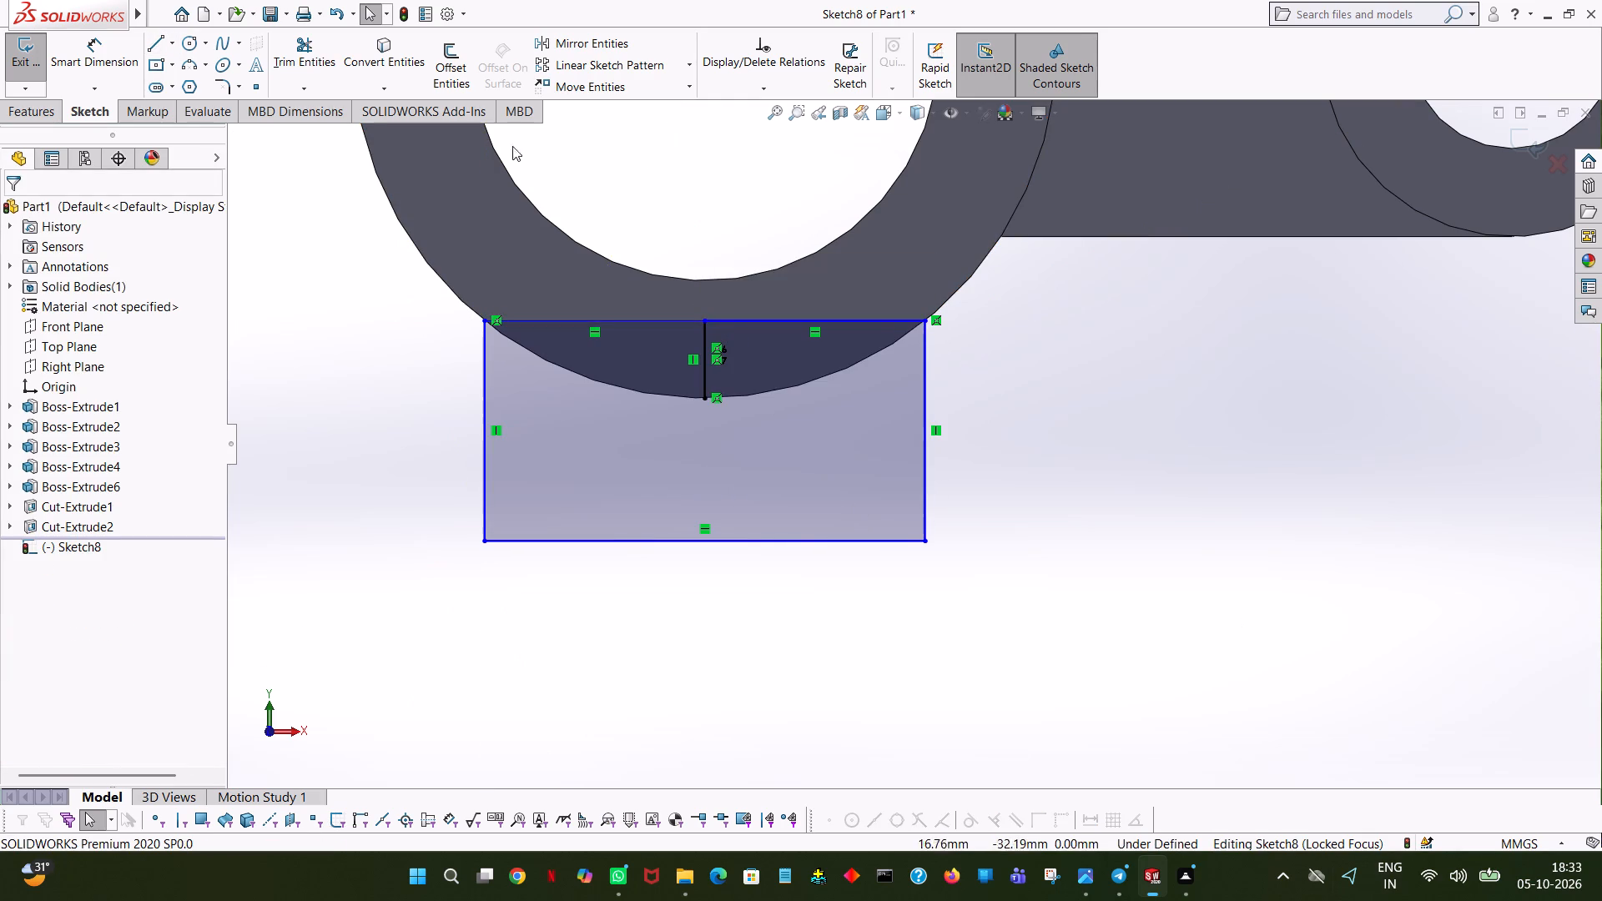
Trim away the short vertical centre line inside the rectangle sketched beneath the clamp body.
left_click(576, 320)
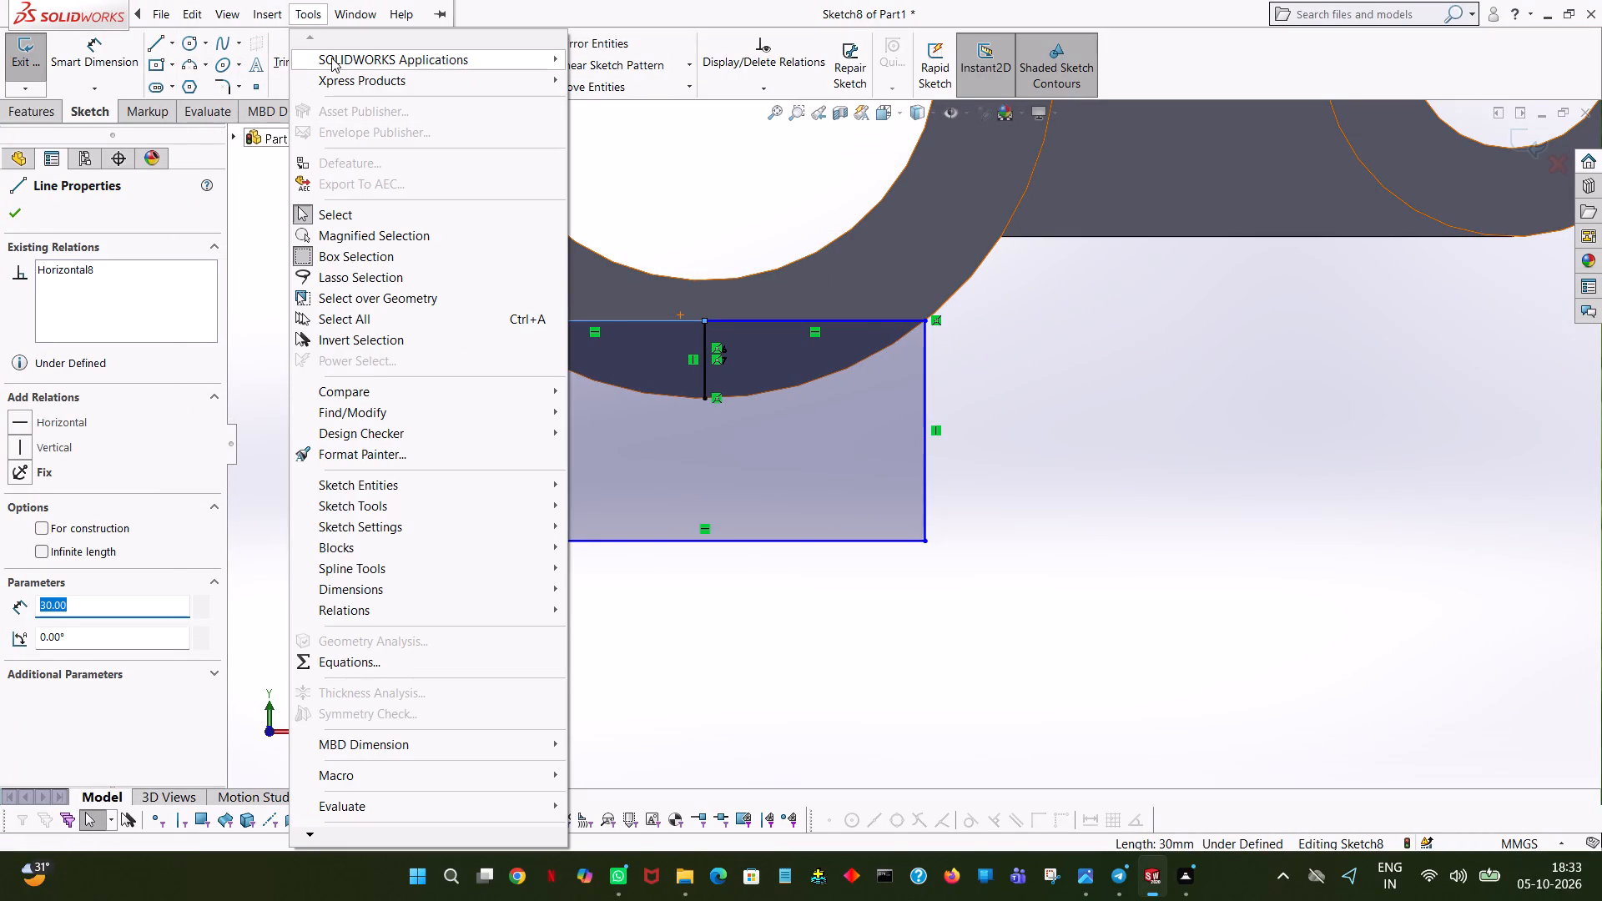
left_click(281, 54)
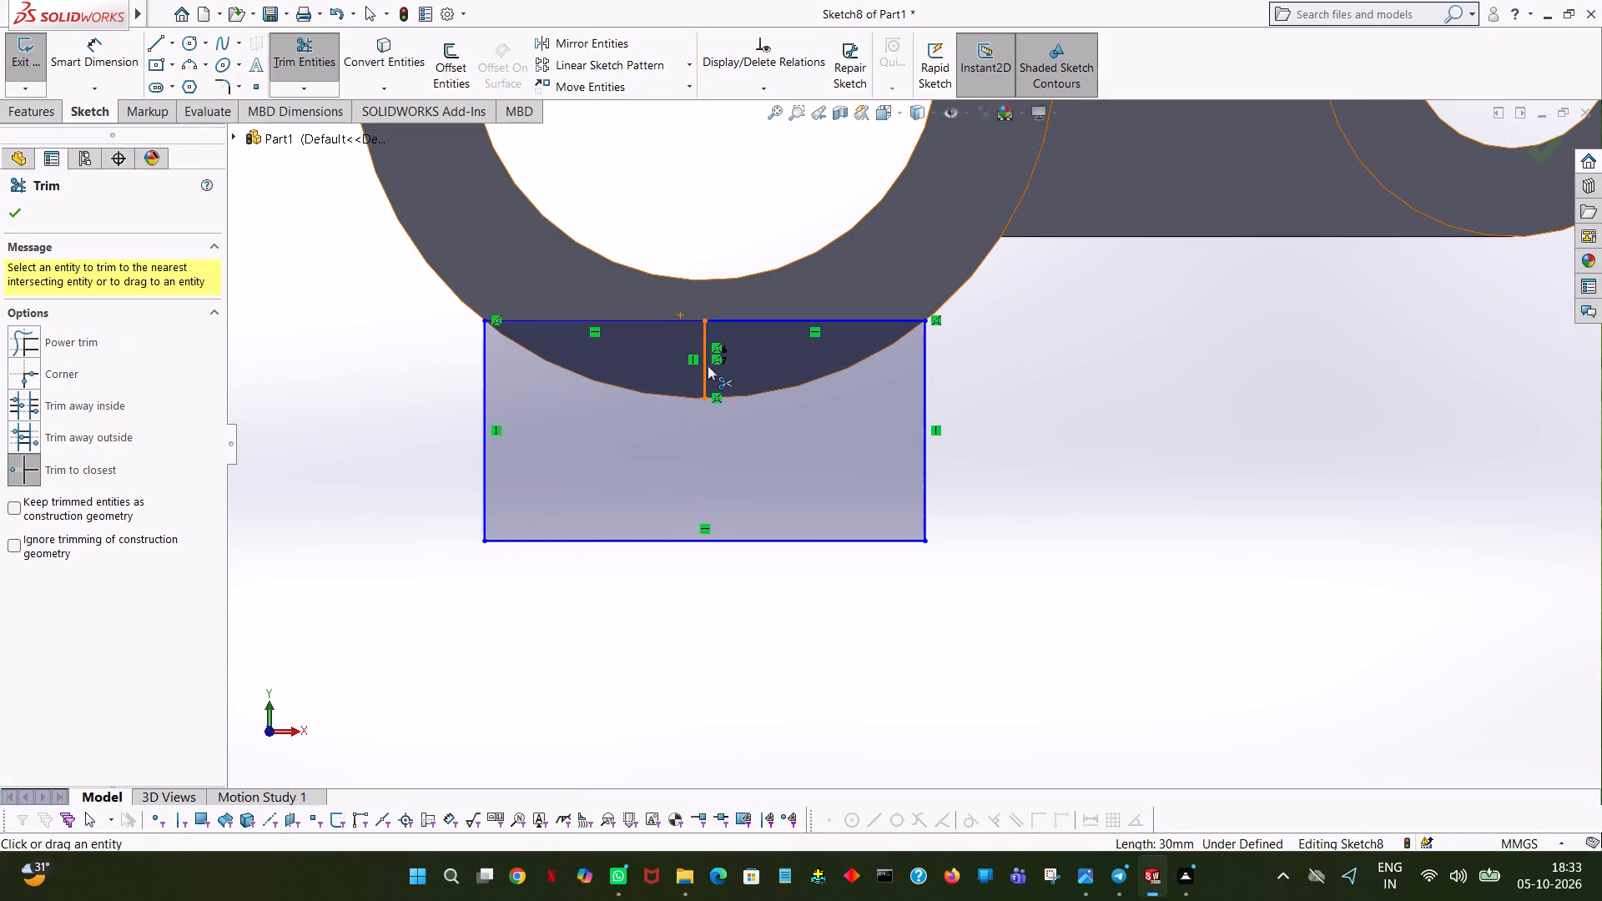
left_click(704, 363)
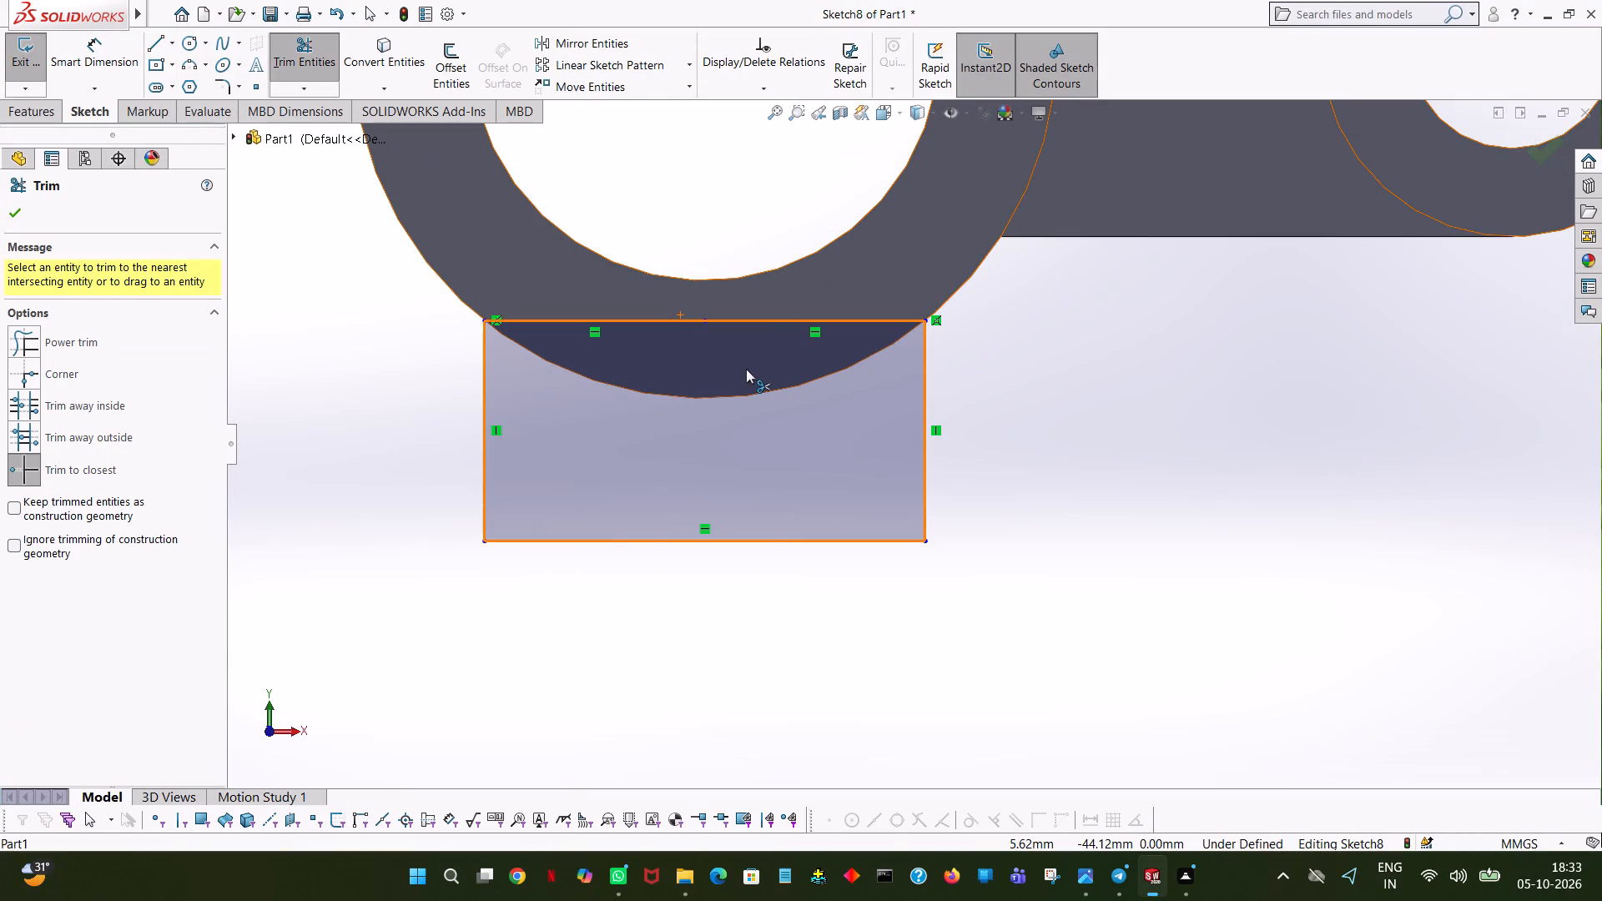
left_click(23, 217)
Extrude the rectangle as a blind boss 40 mm deep, with the direction reversed to run along the clamp body's width.
middle_click_drag(1090, 404, 930, 415)
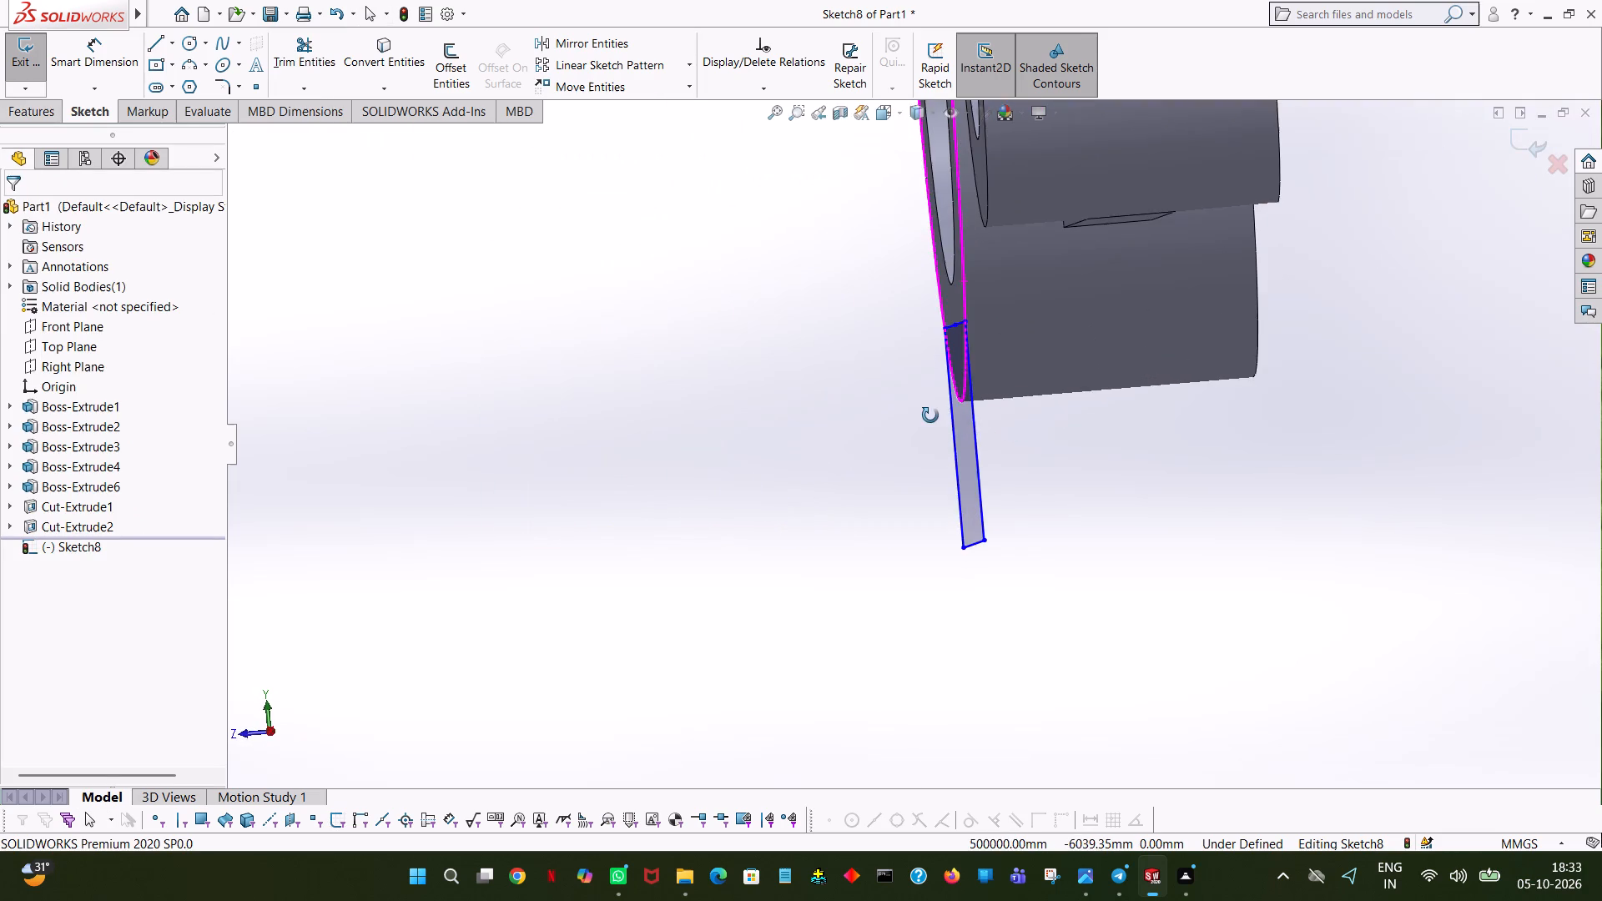
middle_click_drag(930, 415, 982, 425)
left_click(34, 115)
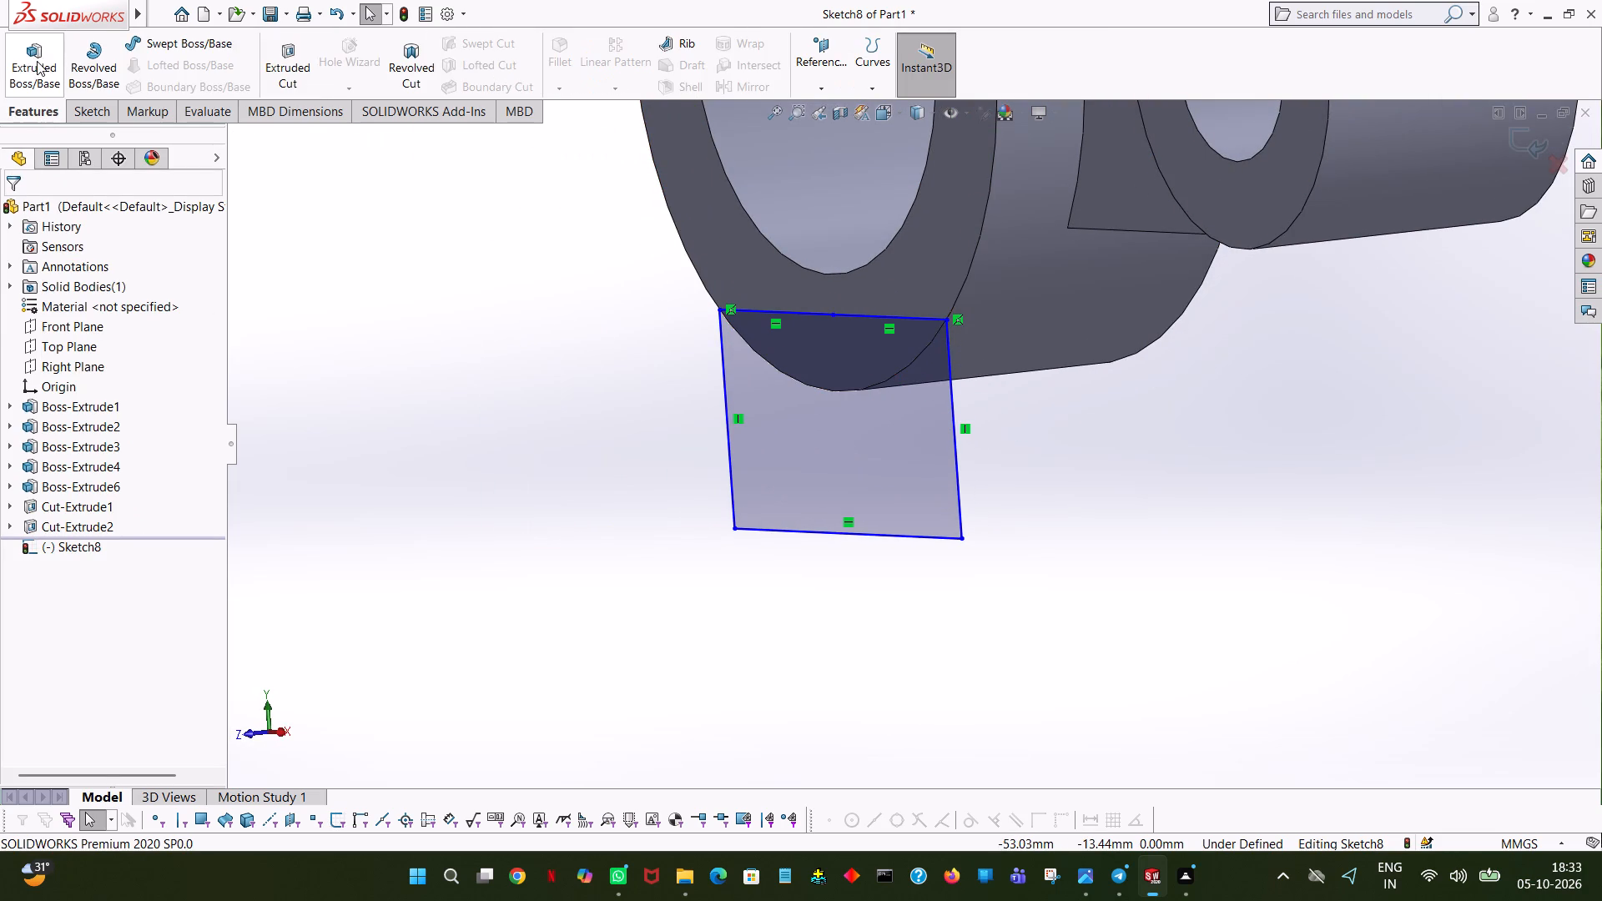
left_click(37, 61)
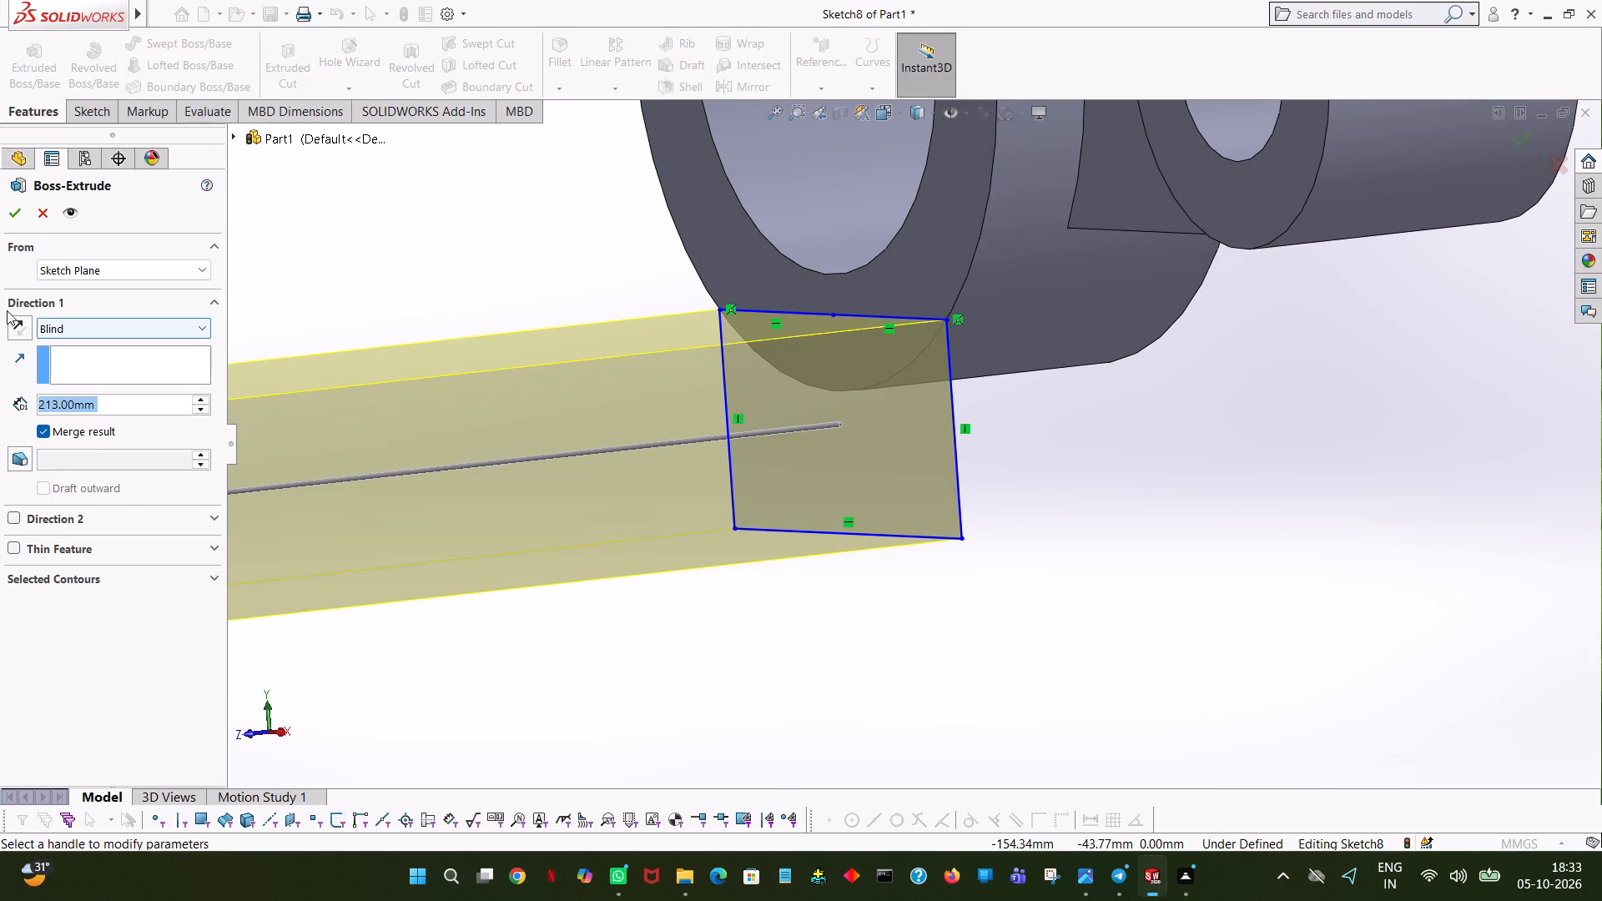
left_click(13, 319)
double_click(105, 410)
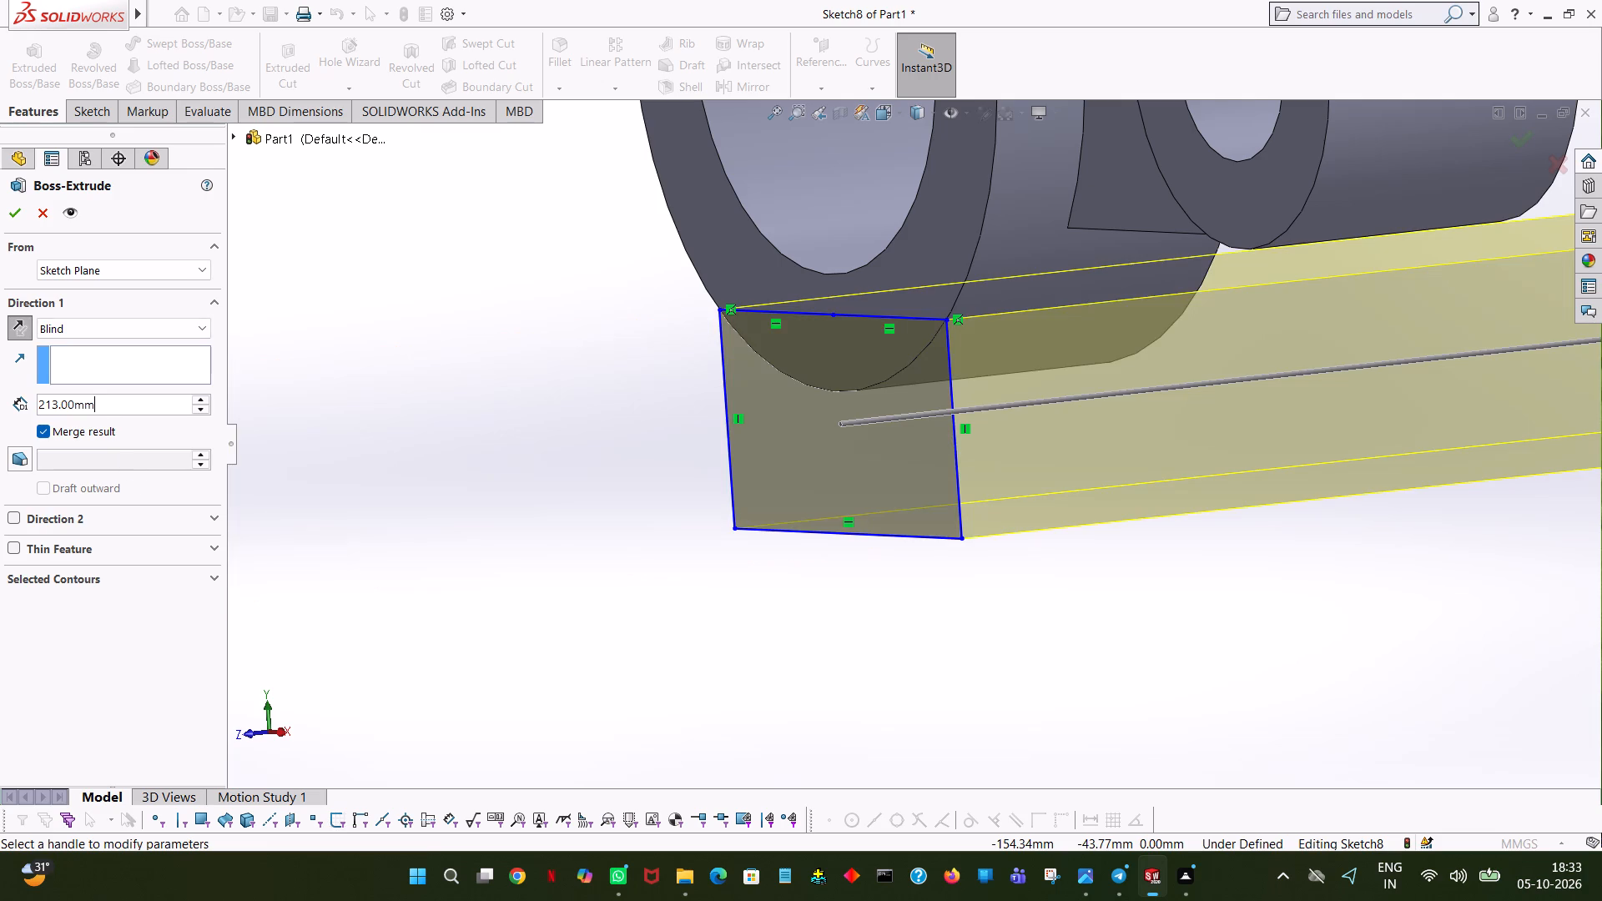
key("4")
key("0")
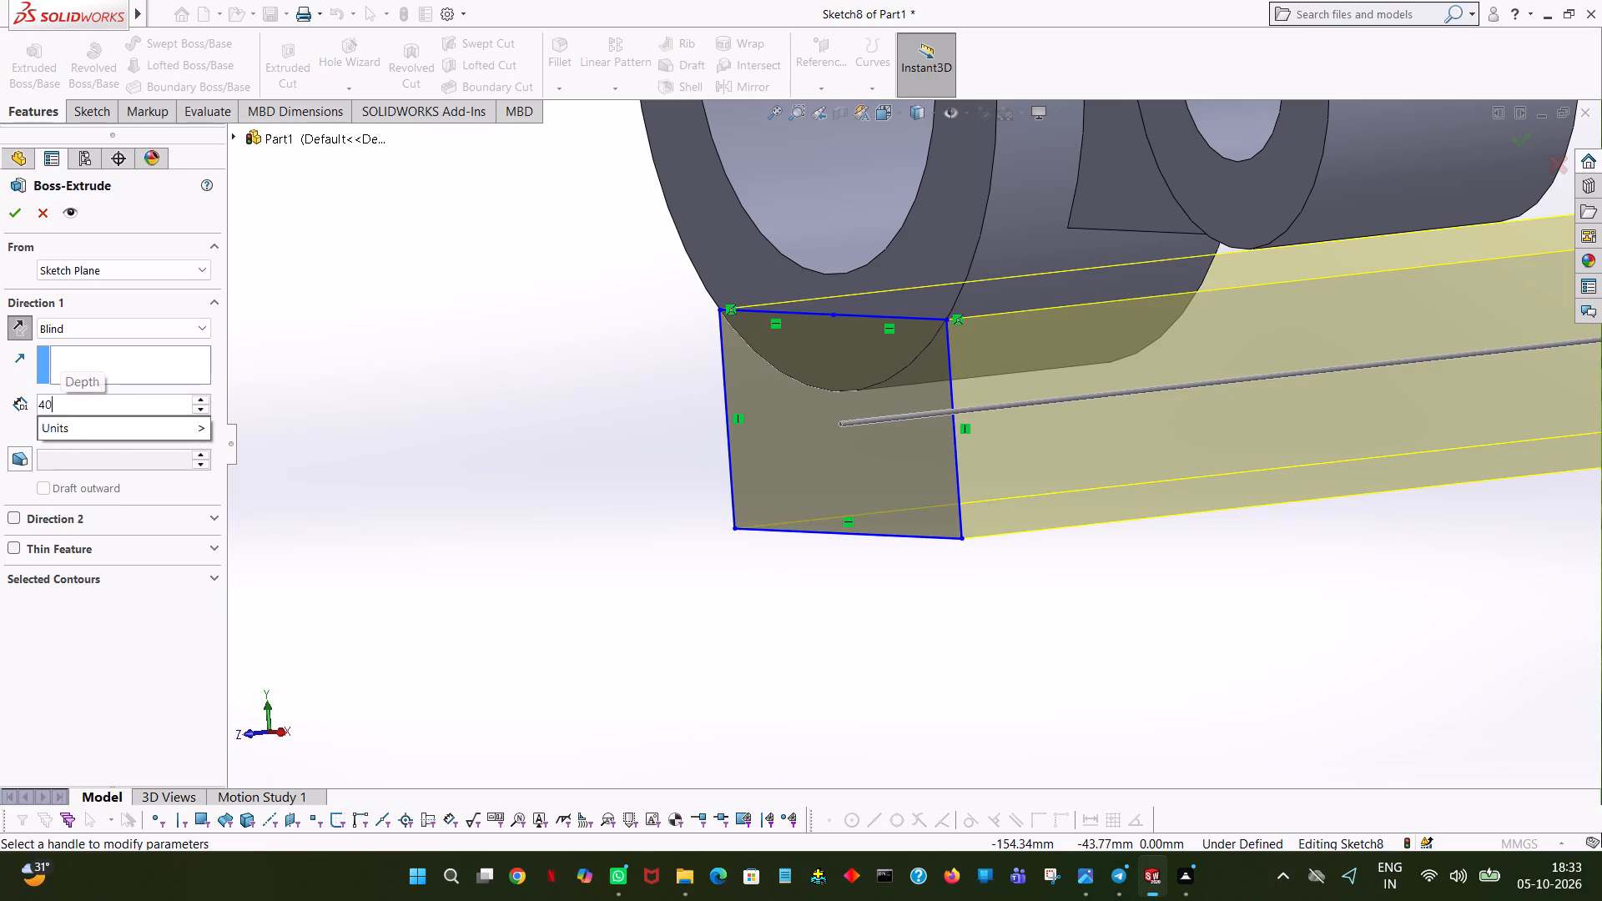
key("Return")
left_click(11, 212)
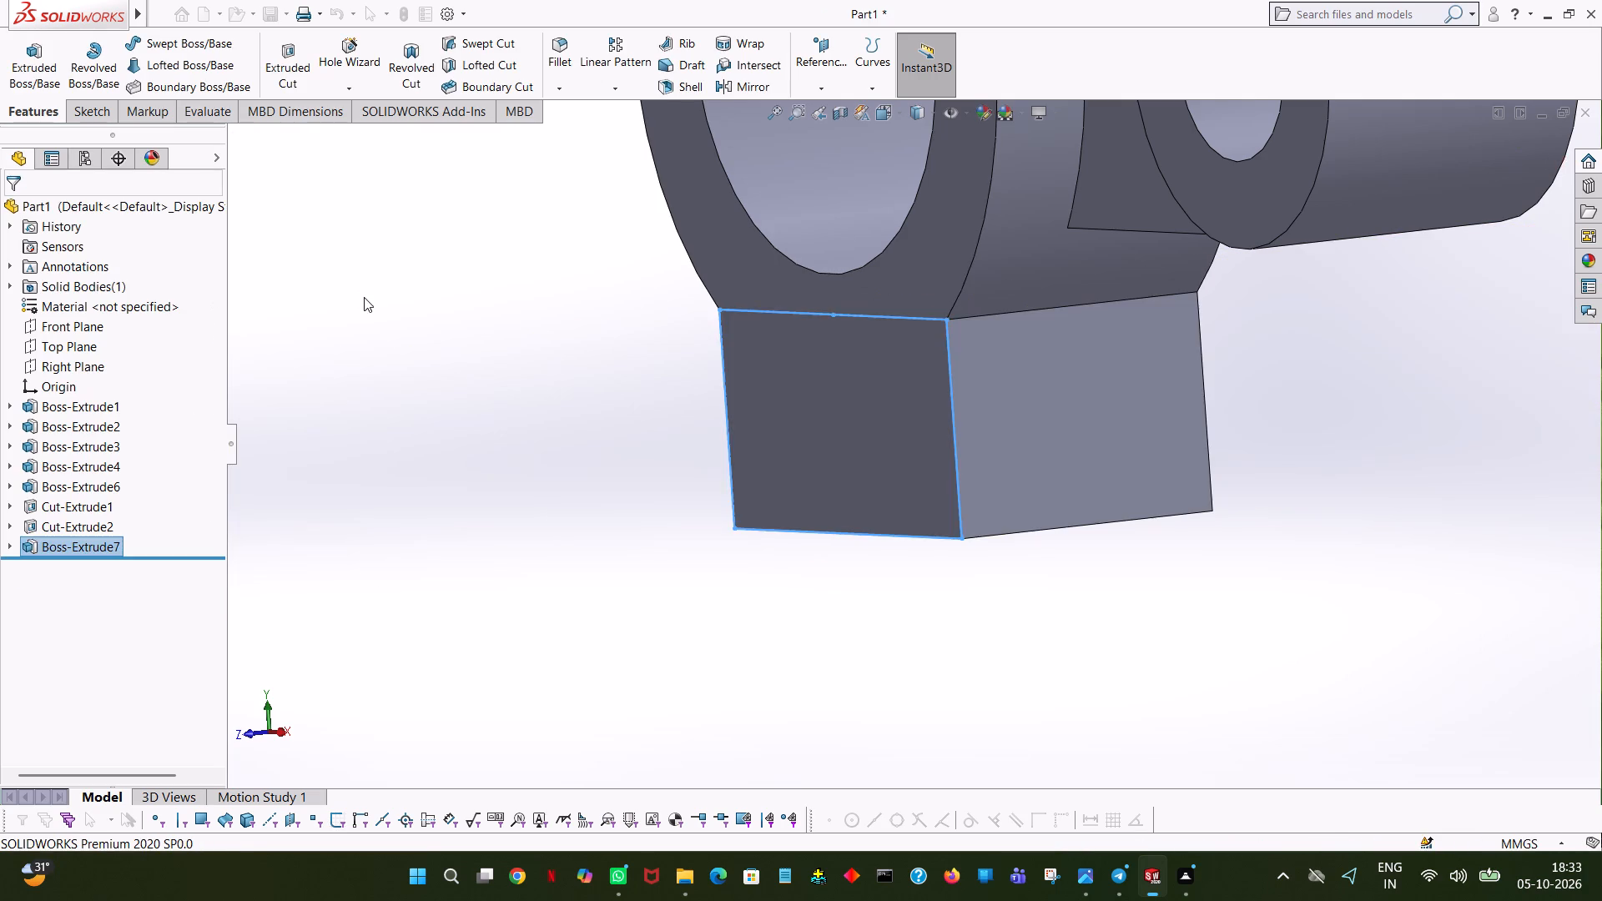
left_click(368, 300)
Start an extruded-cut sketch on the boss's front face with a 3 mm horizontal line from its bottom edge's midpoint towards the hub.
middle_click_drag(473, 346, 575, 356)
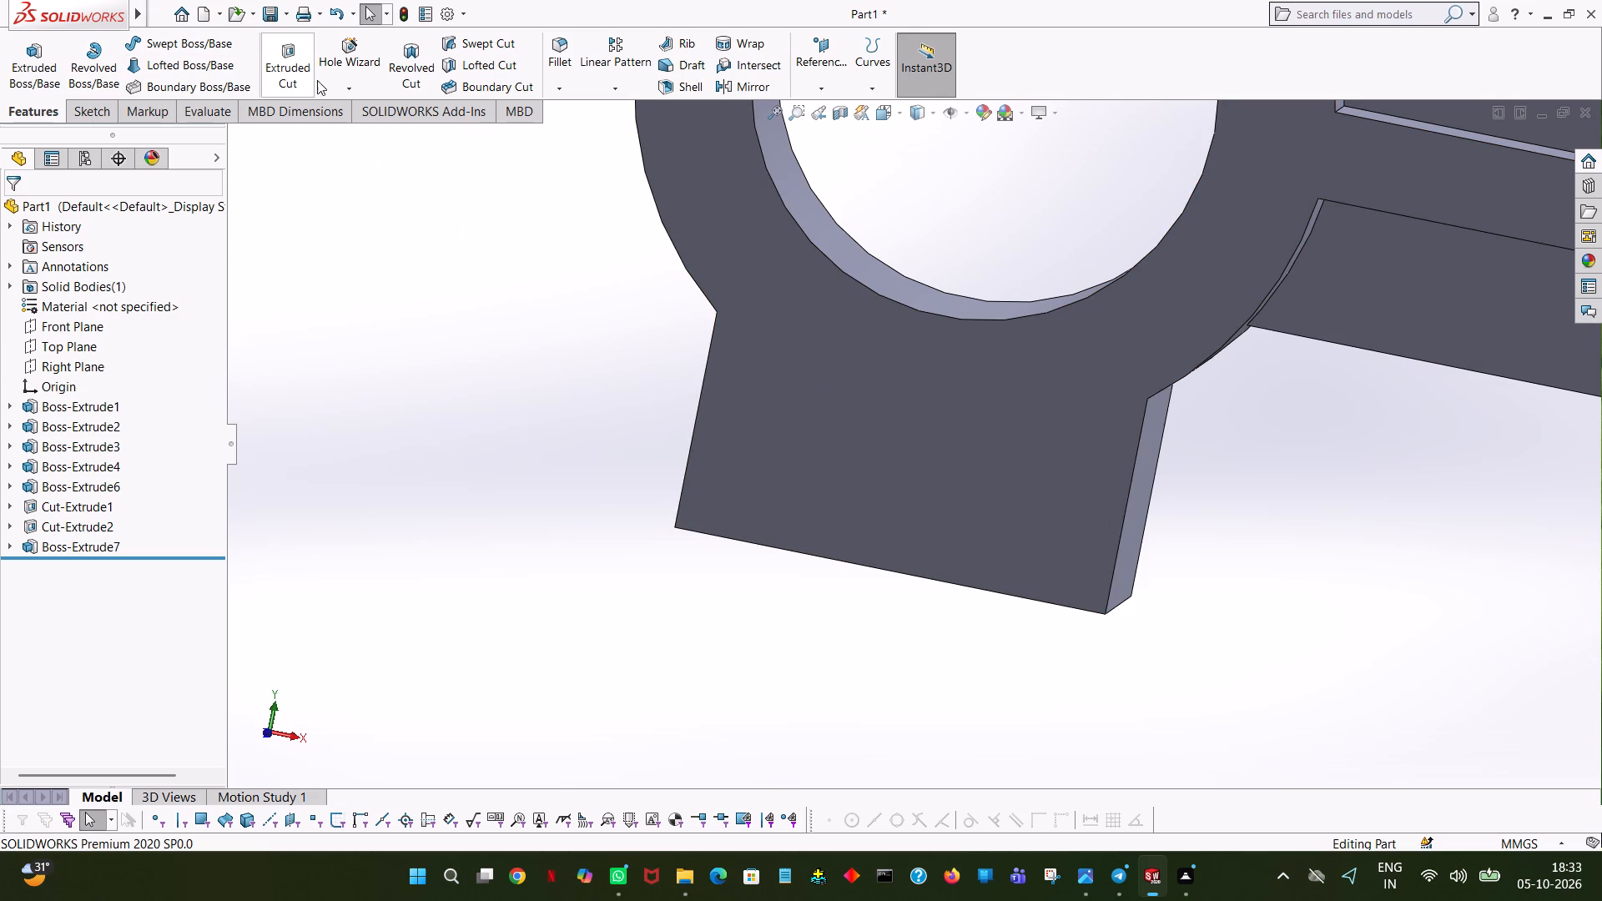
left_click(288, 76)
left_click(759, 468)
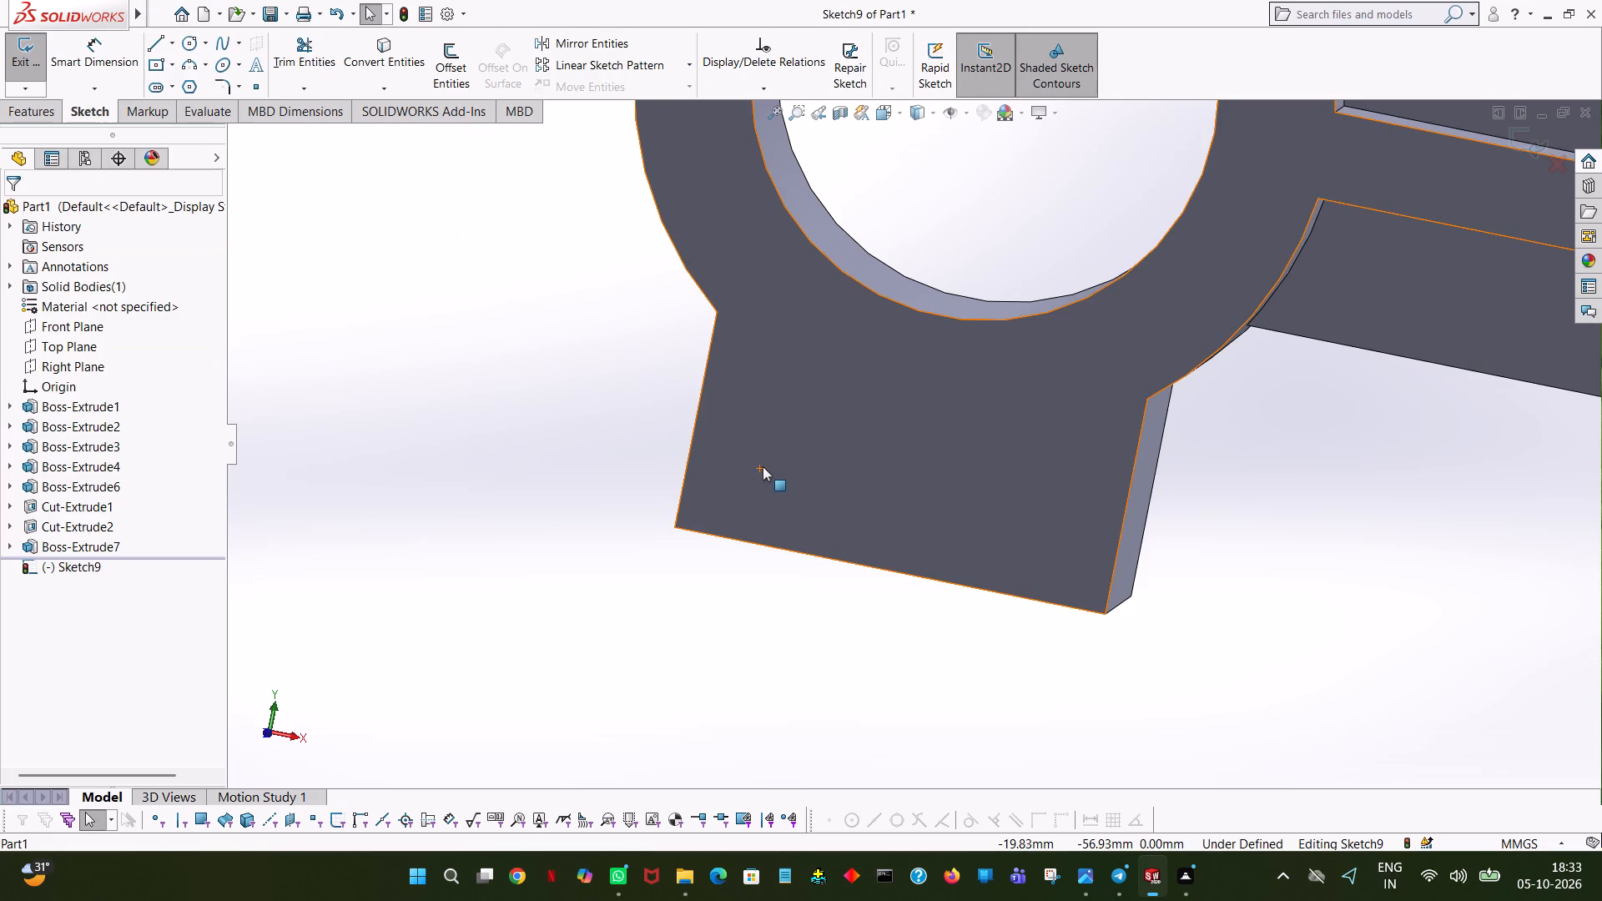
key("space")
left_click(213, 123)
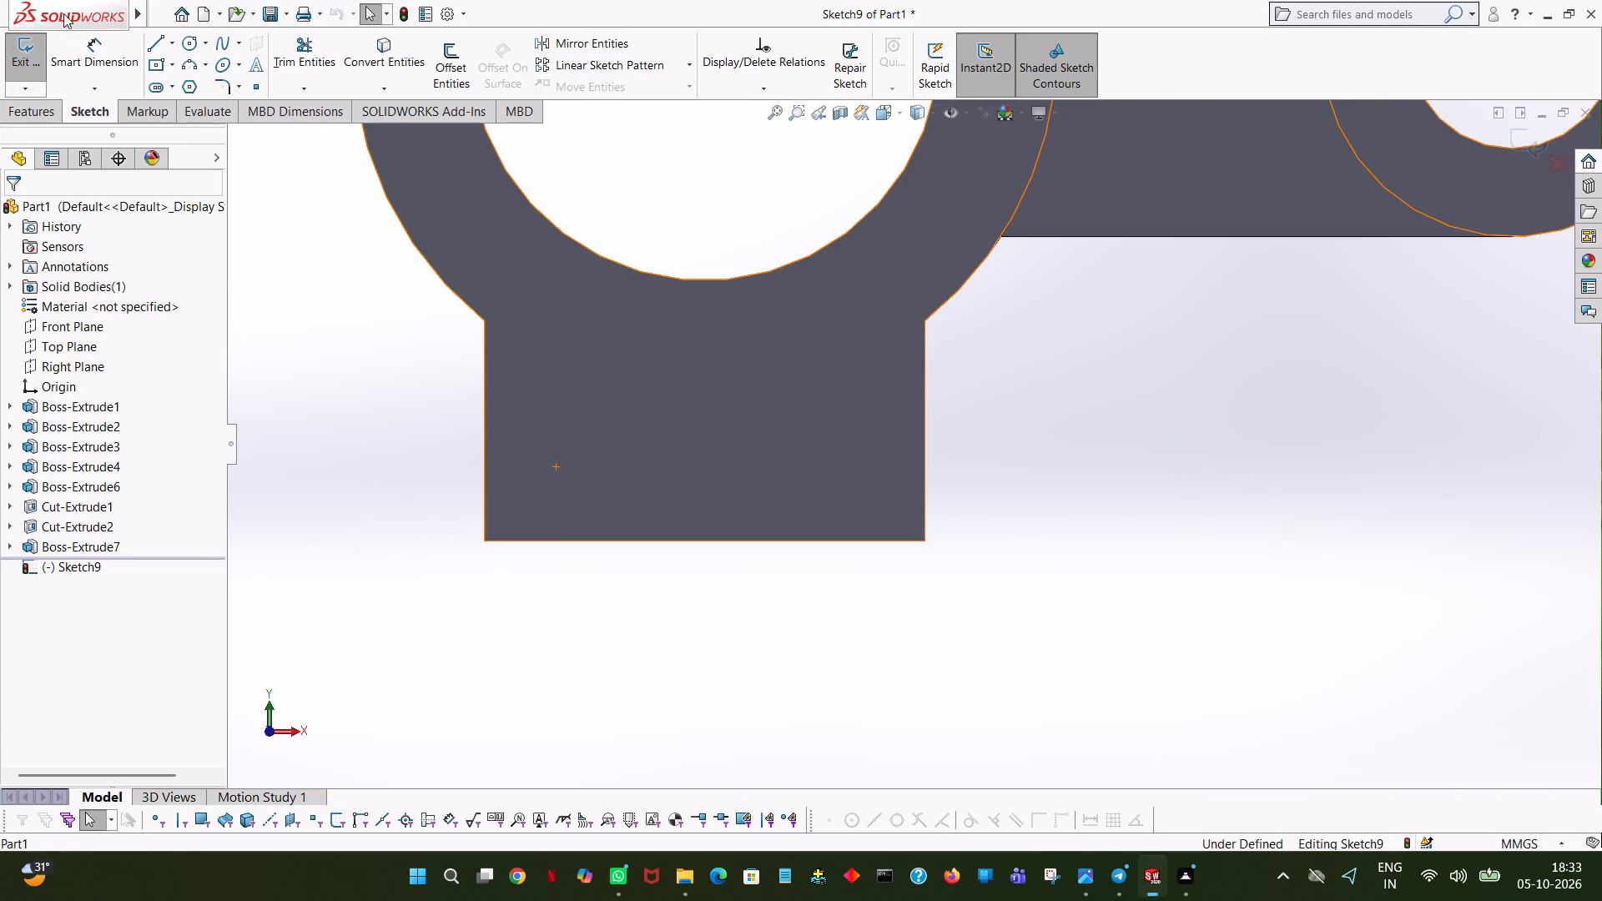
left_click(157, 42)
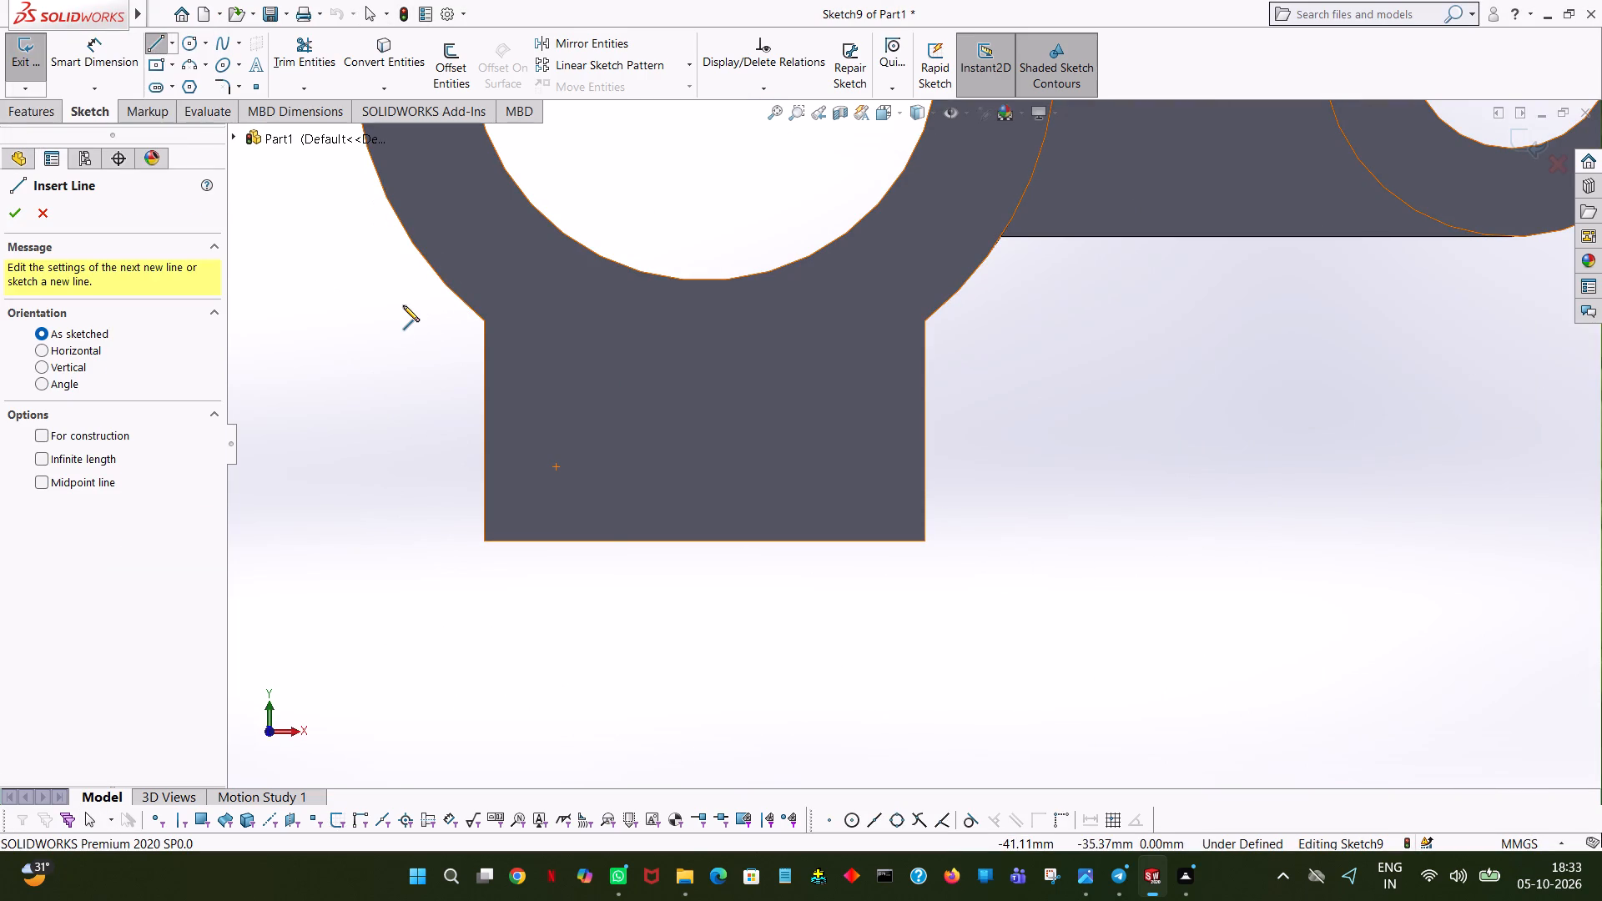
left_click(703, 539)
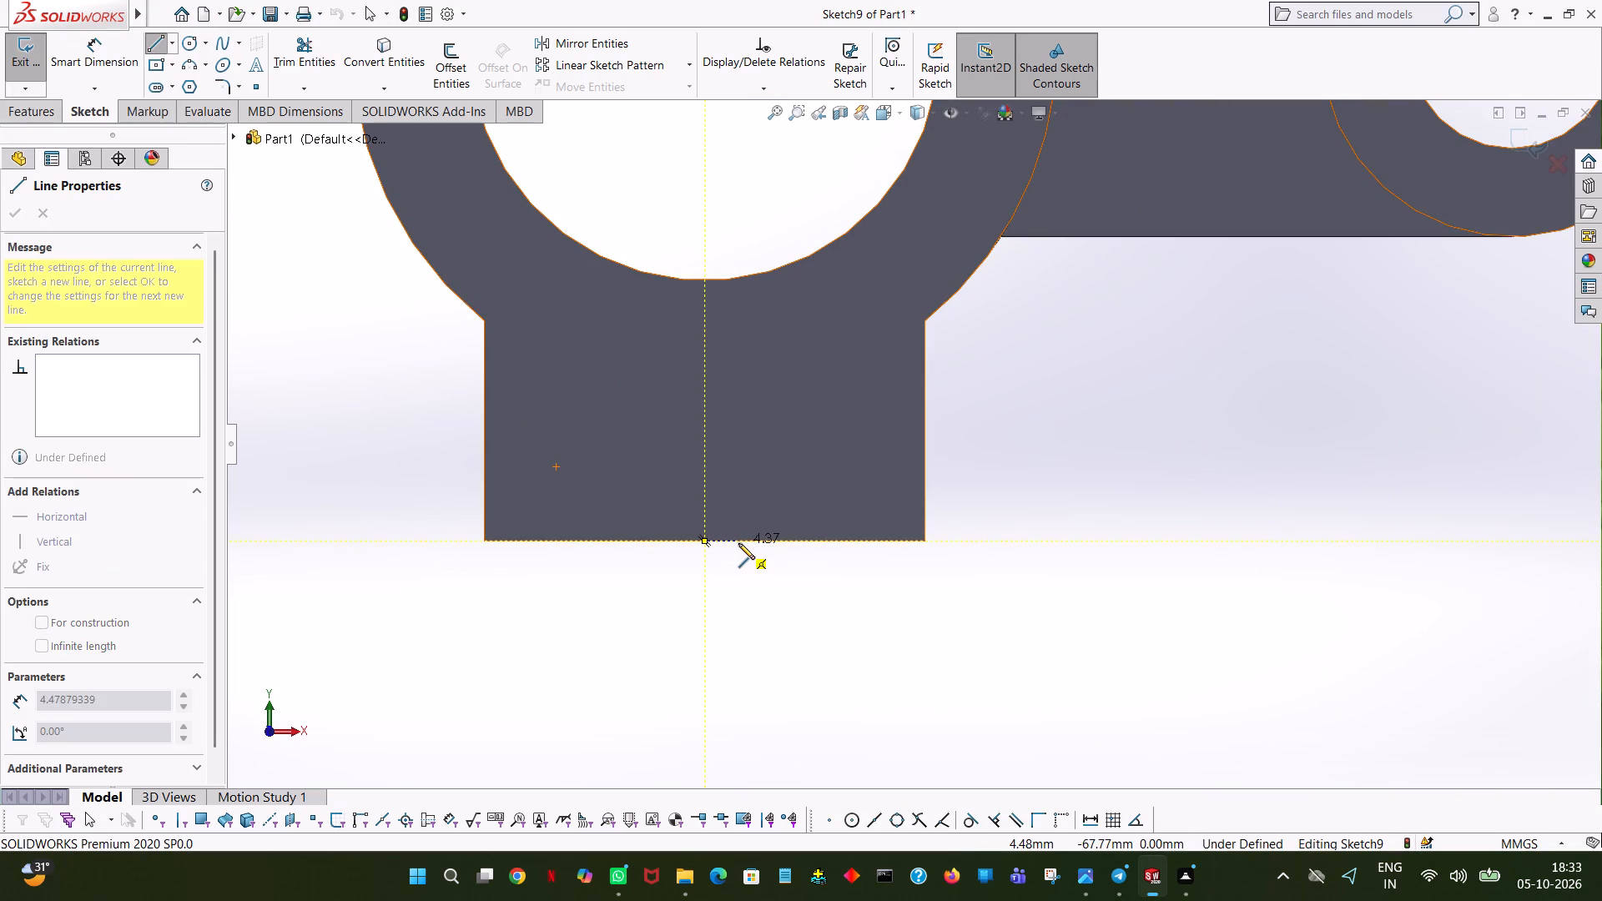
left_click(738, 543)
key("3")
key("Return")
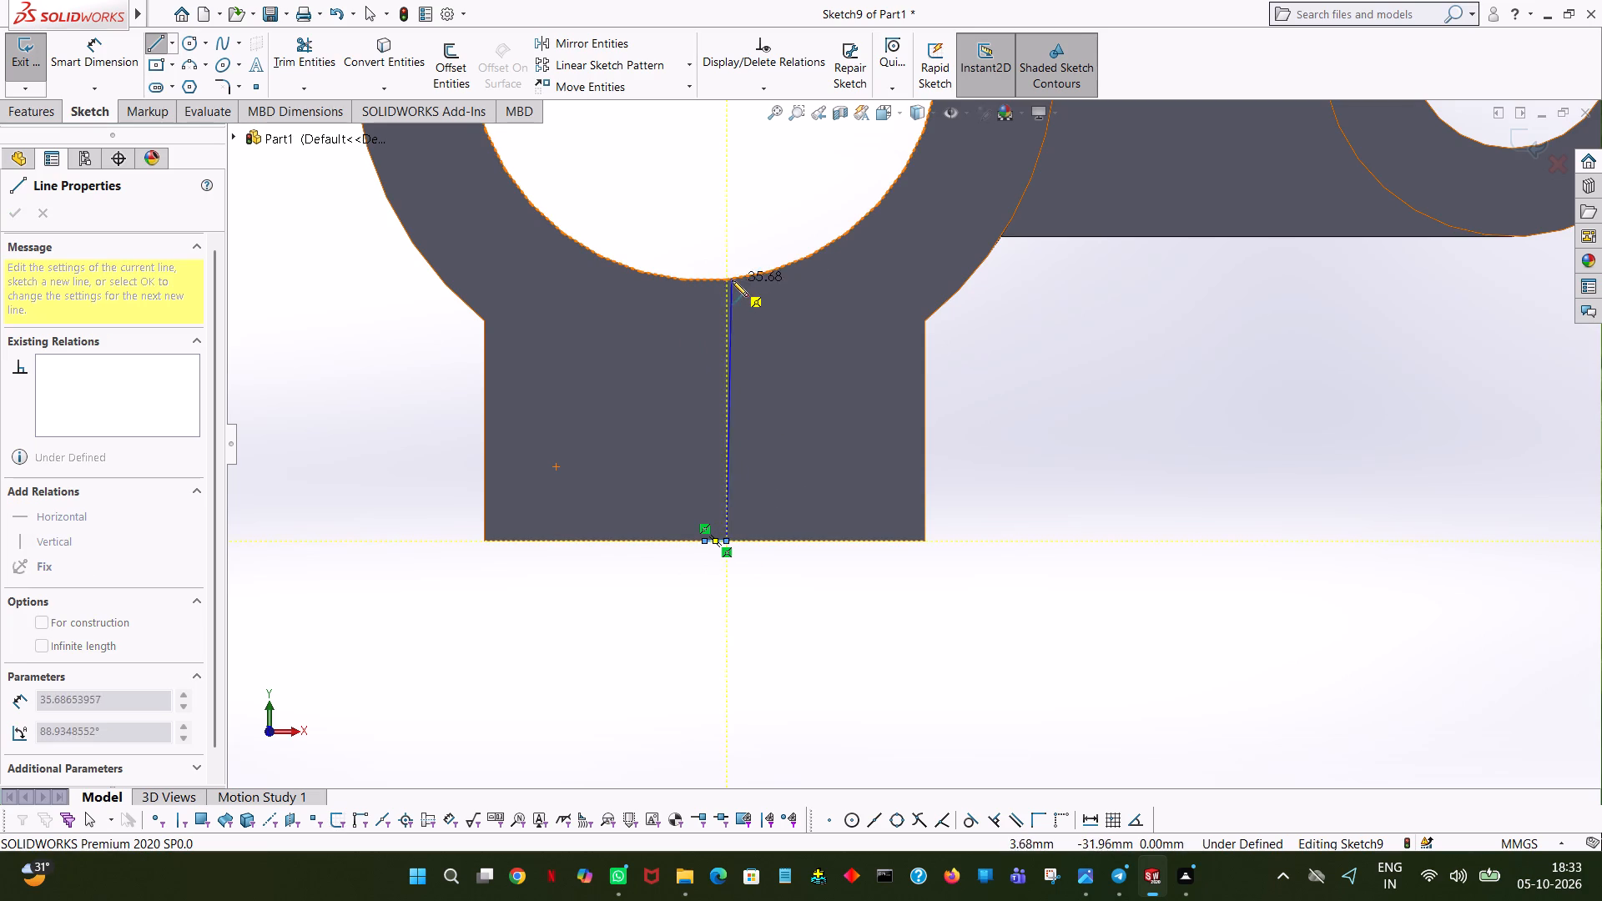
Complete the slot outline as a rectangle 6 mm wide and about 42 mm tall, reaching up into the bore and closing at the bottom edge's midpoint.
left_click(726, 232)
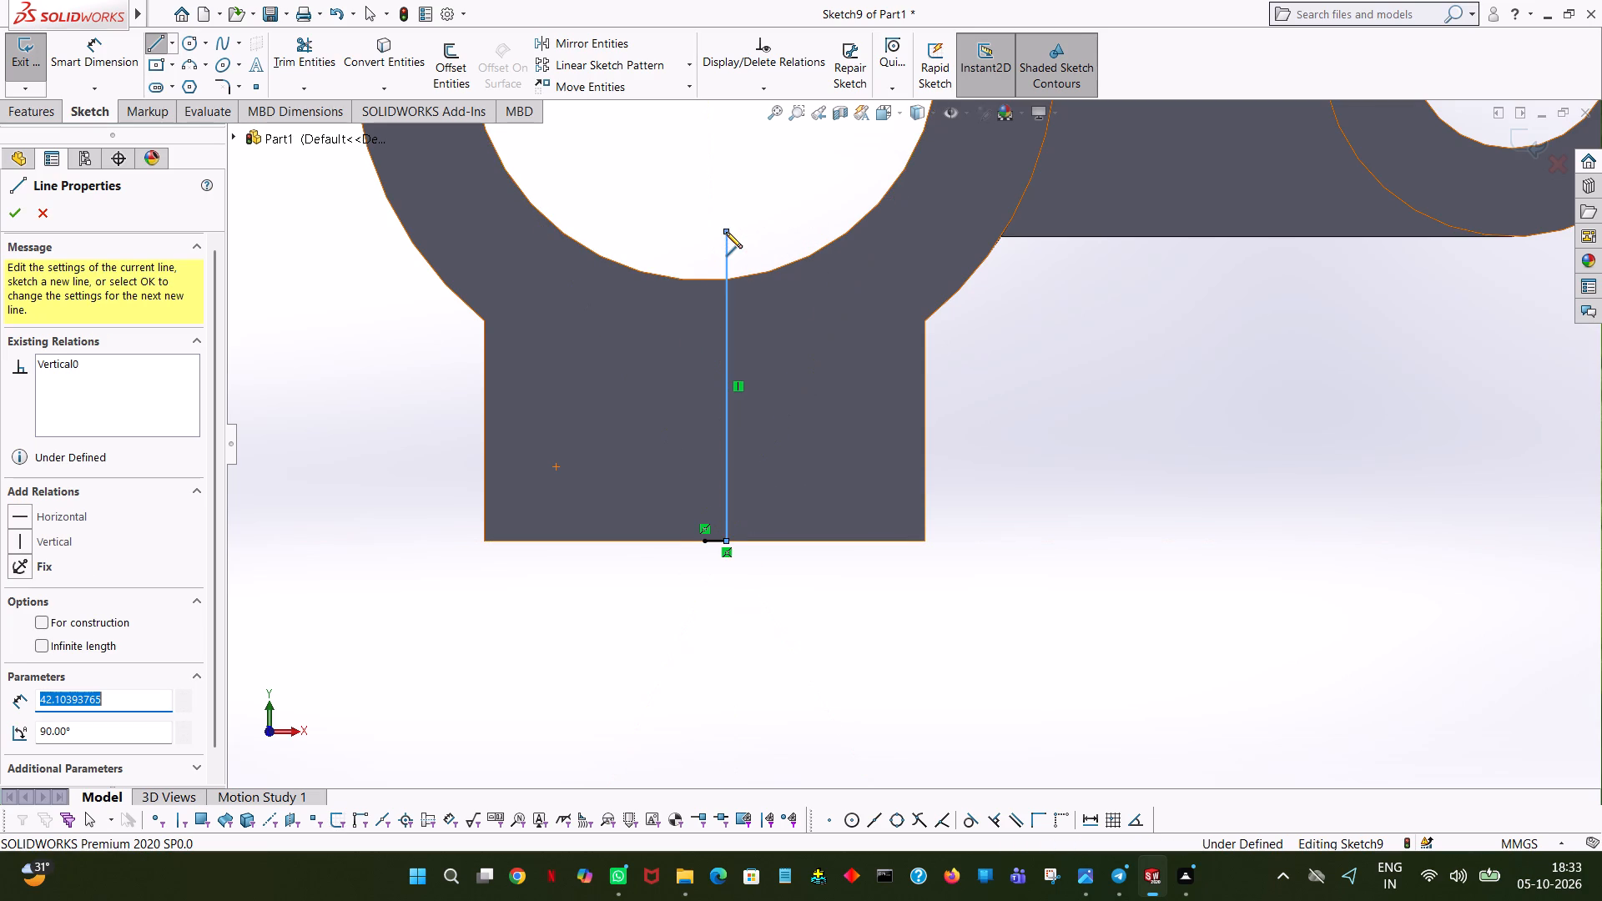
left_click(686, 229)
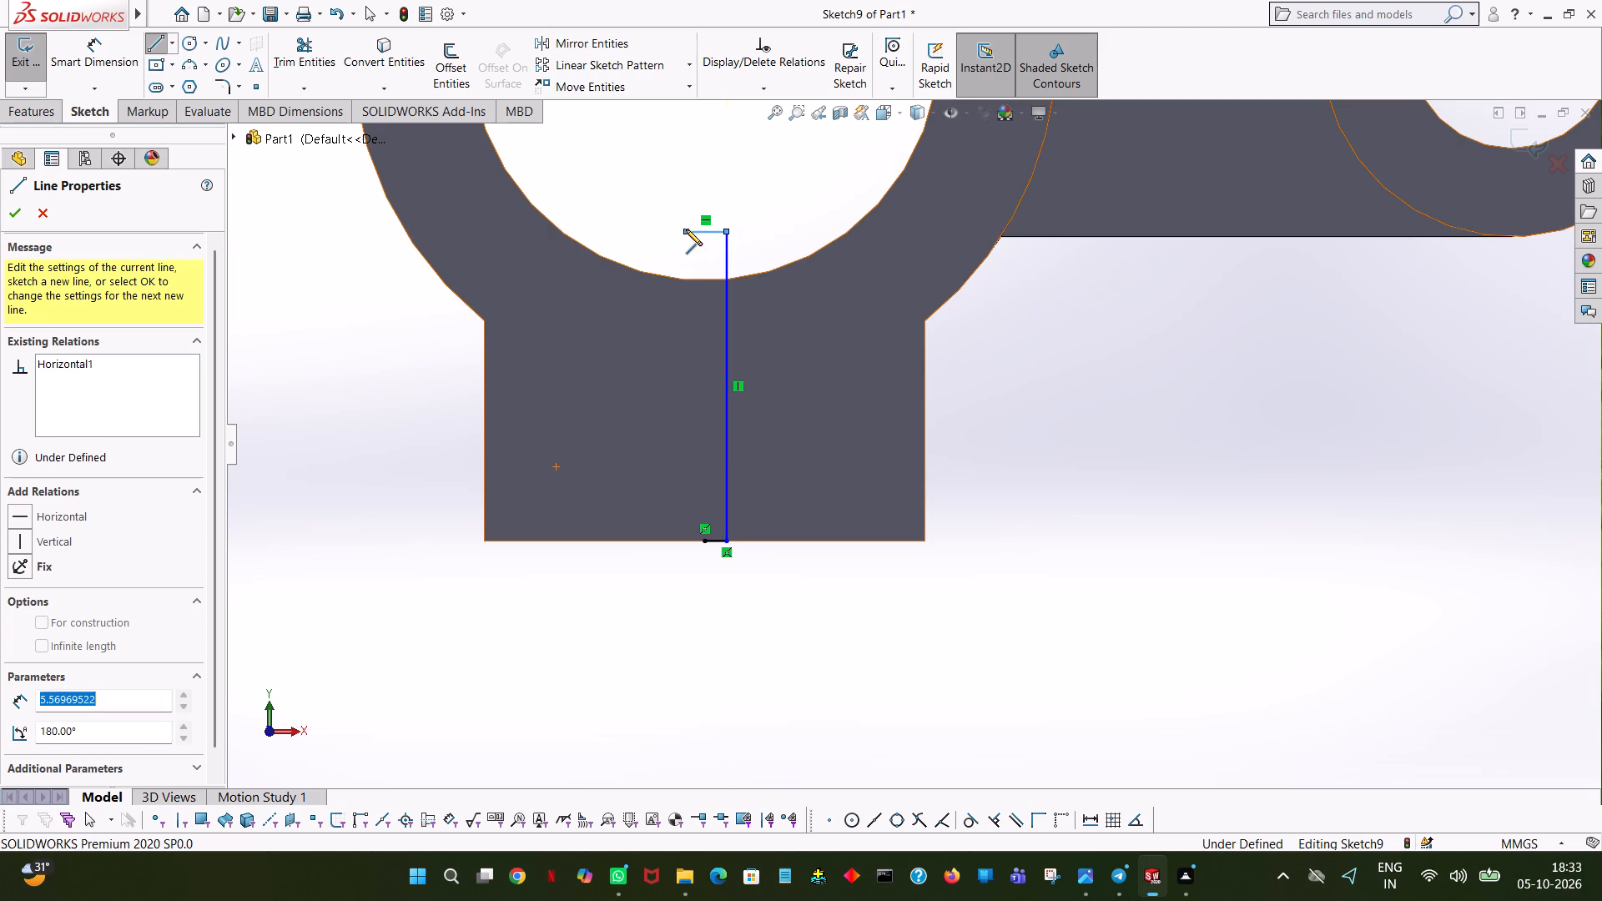
key("6")
key("Return")
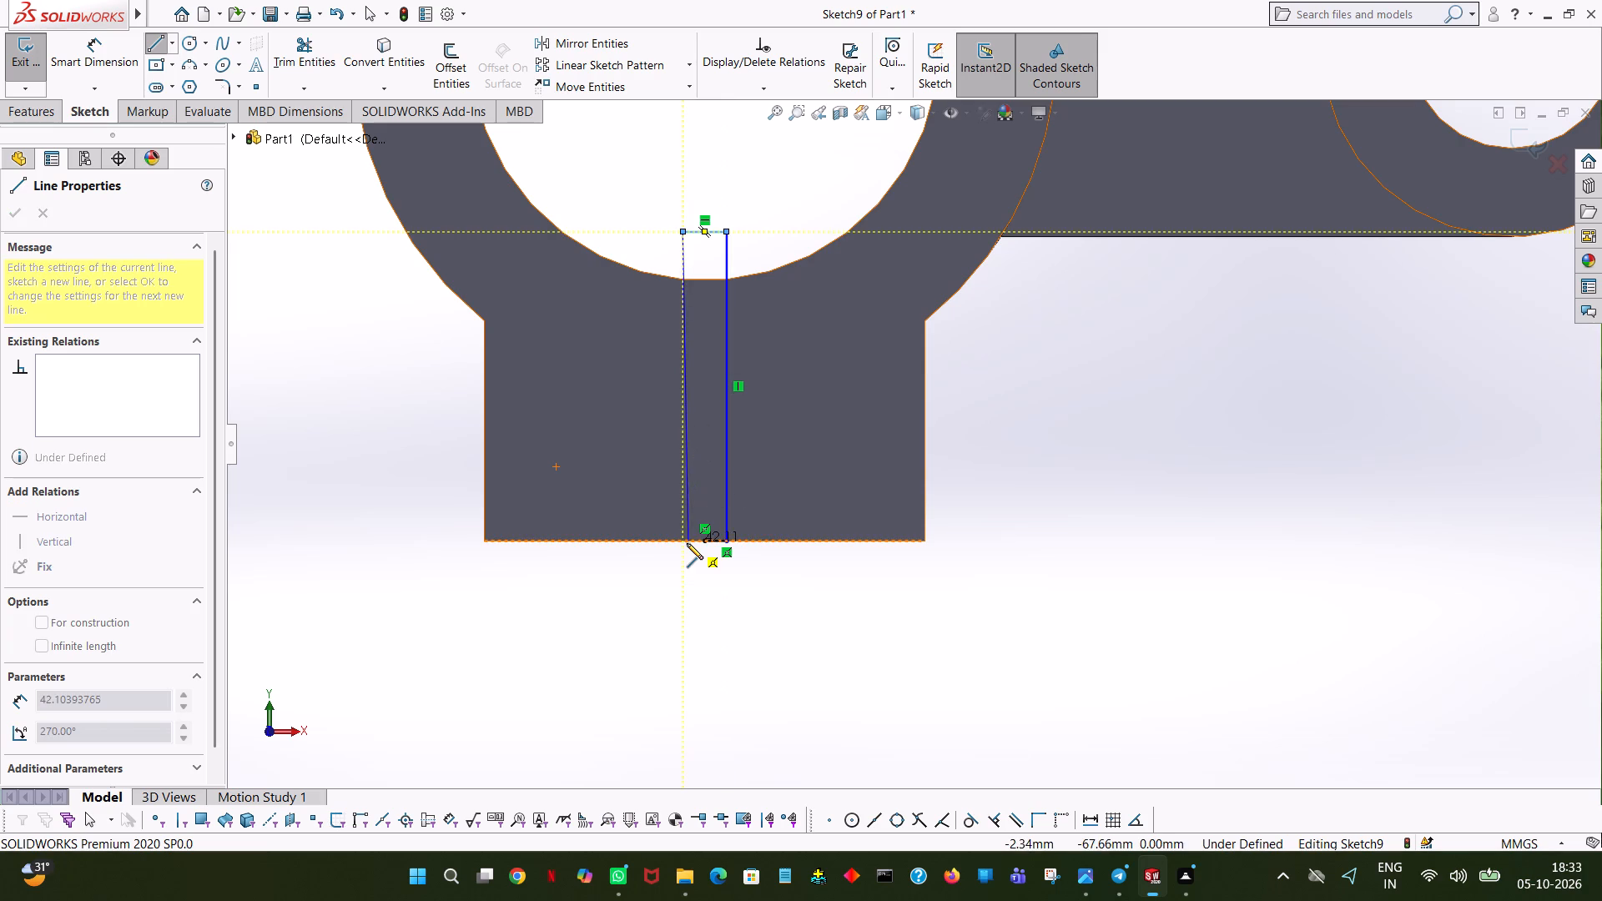
left_click(681, 541)
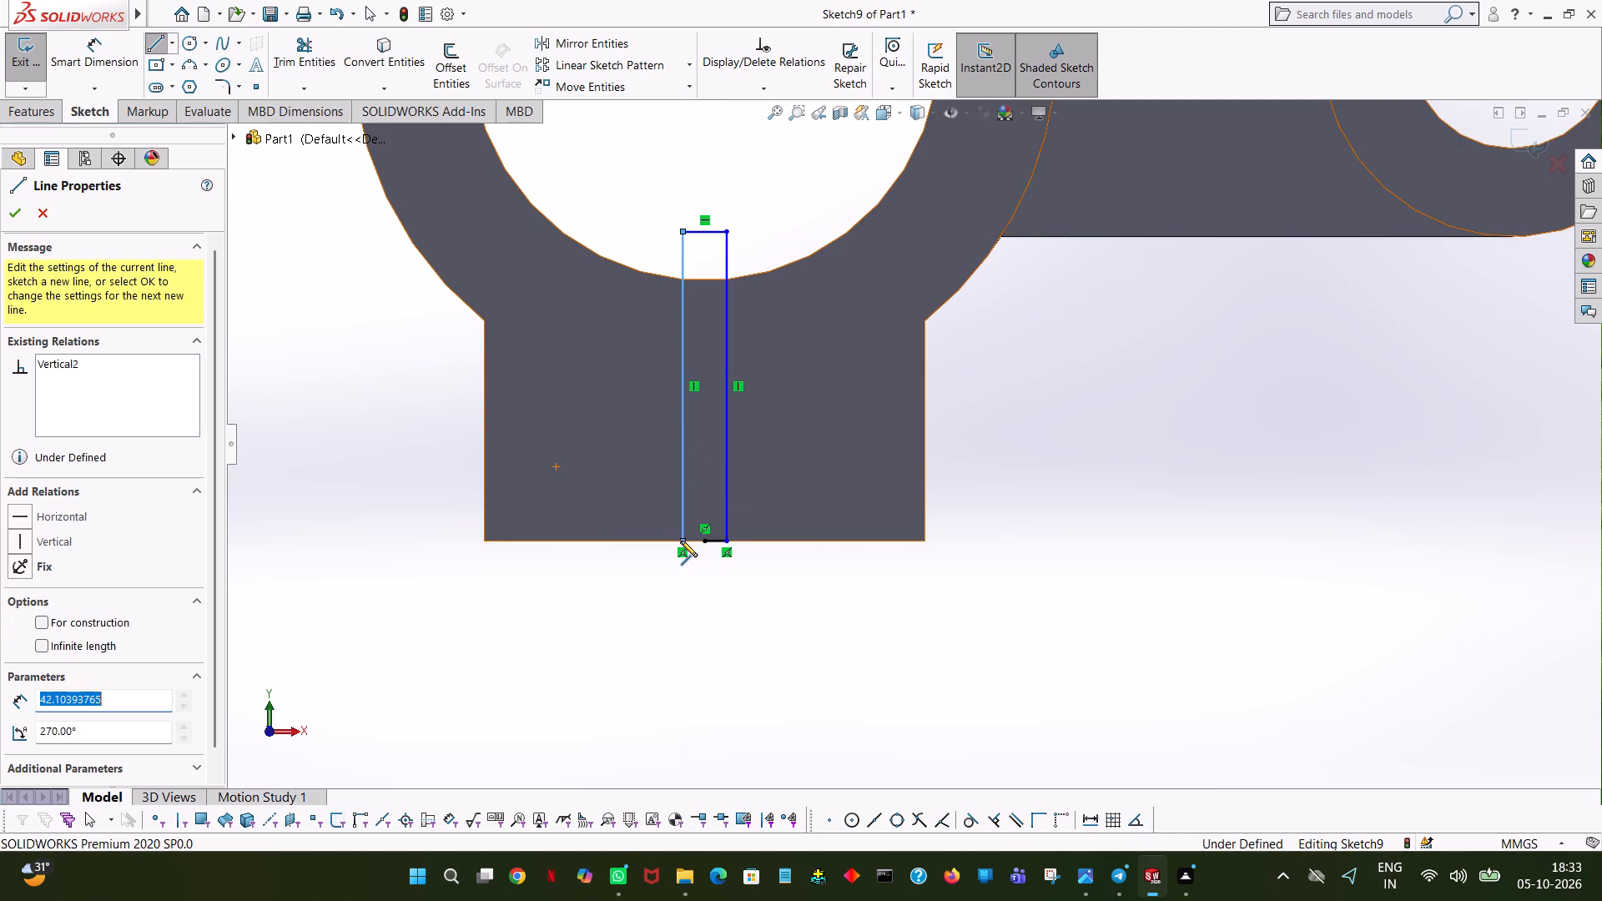
left_click(703, 543)
right_click(703, 543)
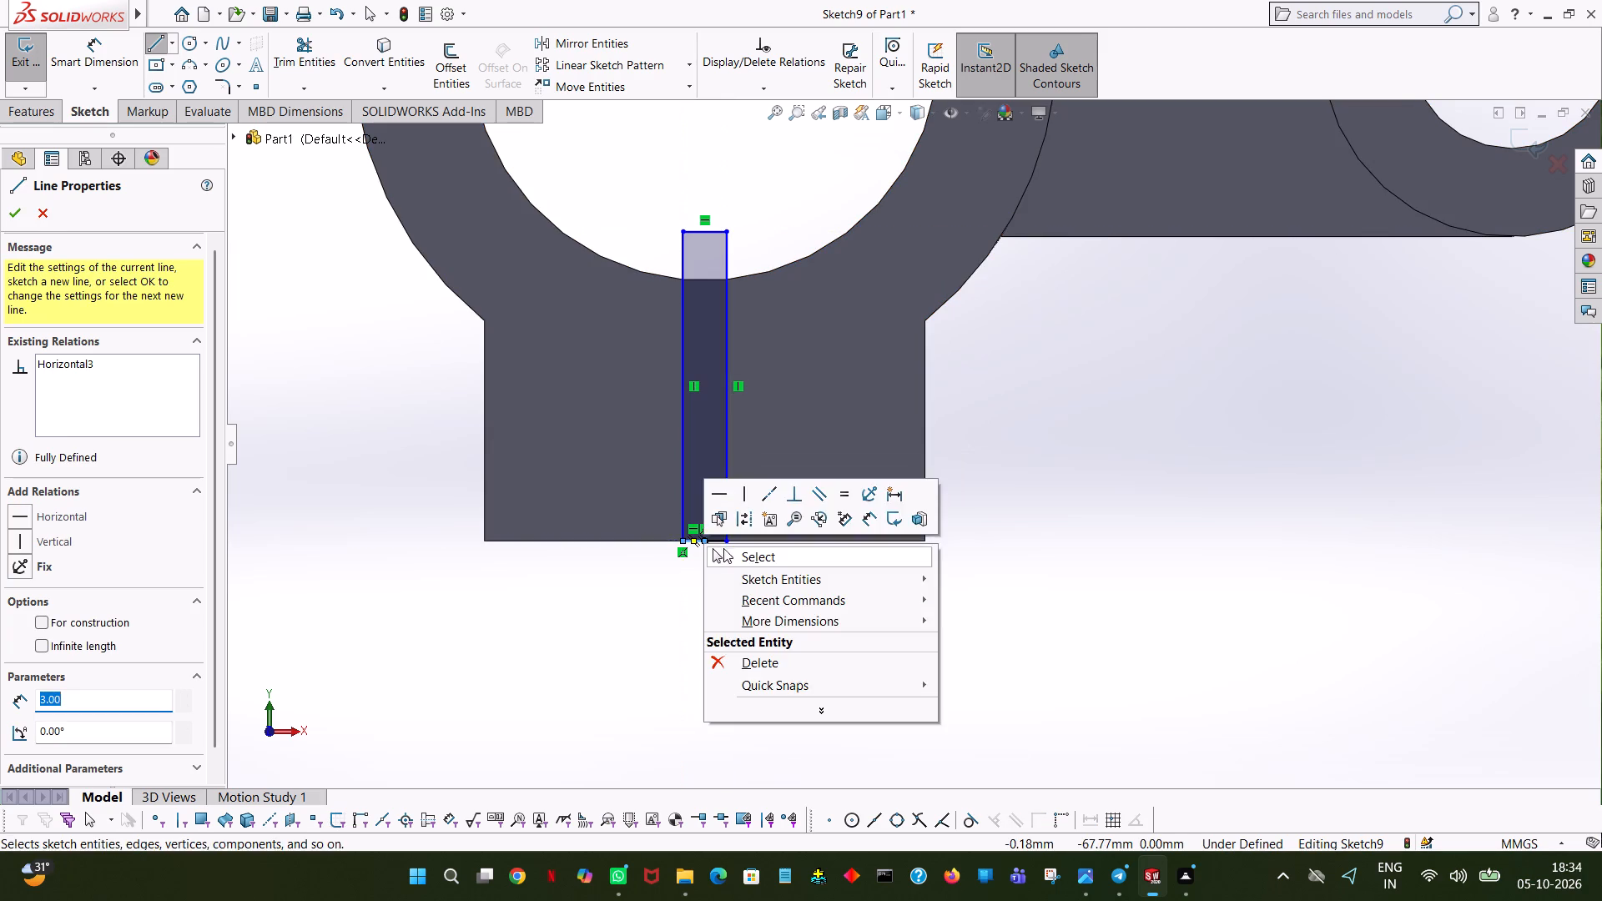
left_click(727, 553)
Cut the slot rectangle 40 mm deep through the boss and the lower wall of the clamp body.
left_click(18, 117)
left_click(286, 76)
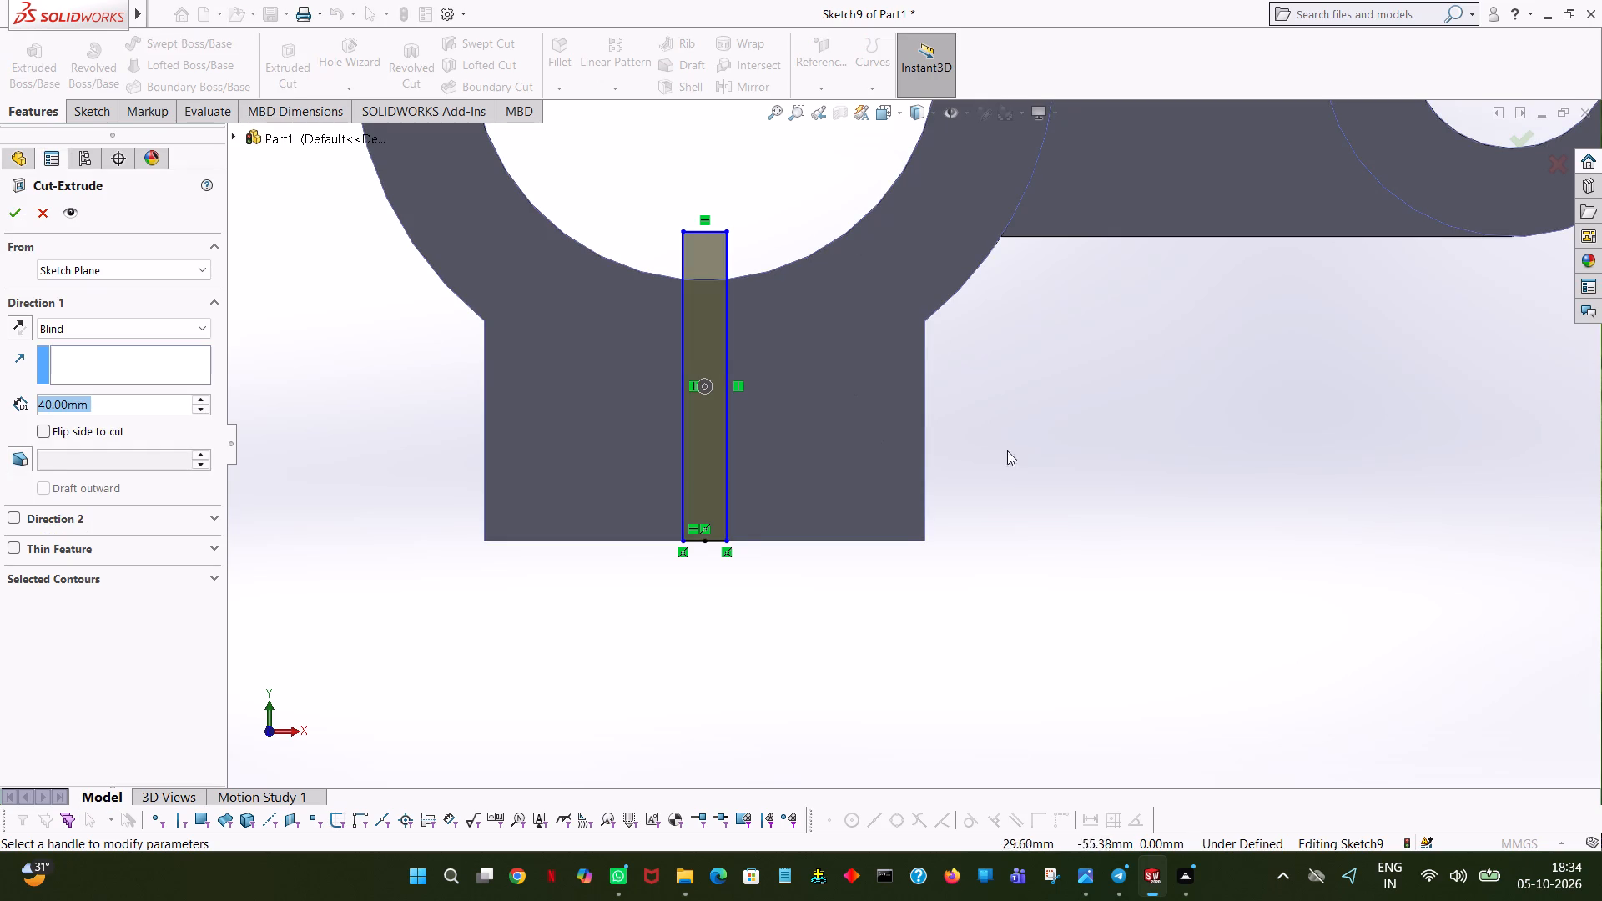
middle_click_drag(1101, 433, 940, 498)
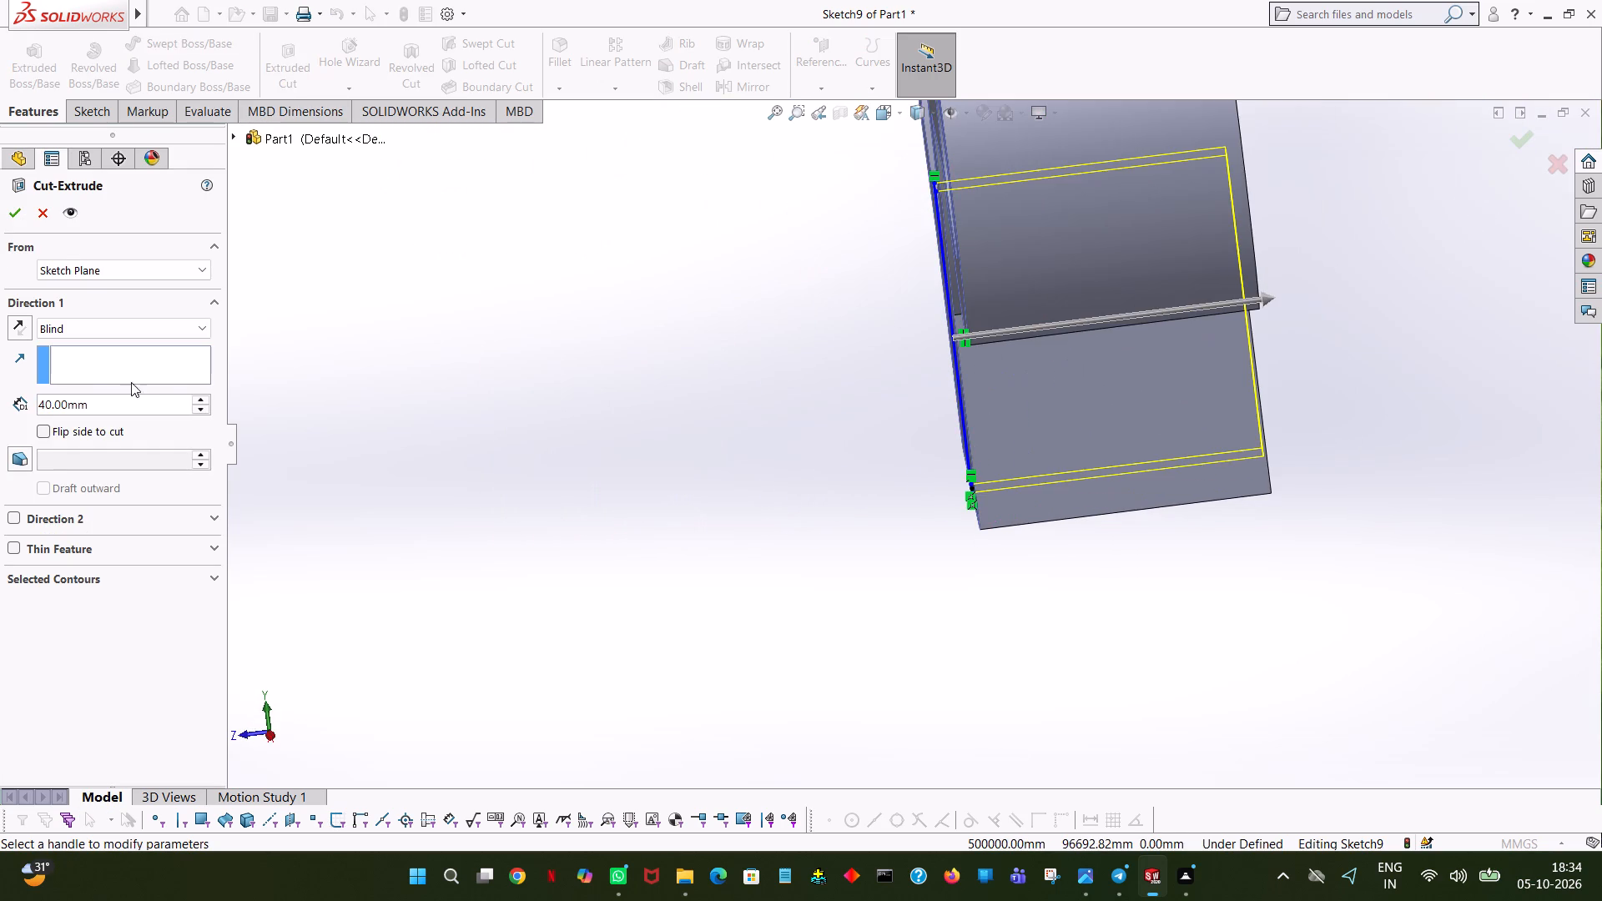
left_click(12, 223)
middle_click_drag(289, 430, 545, 421)
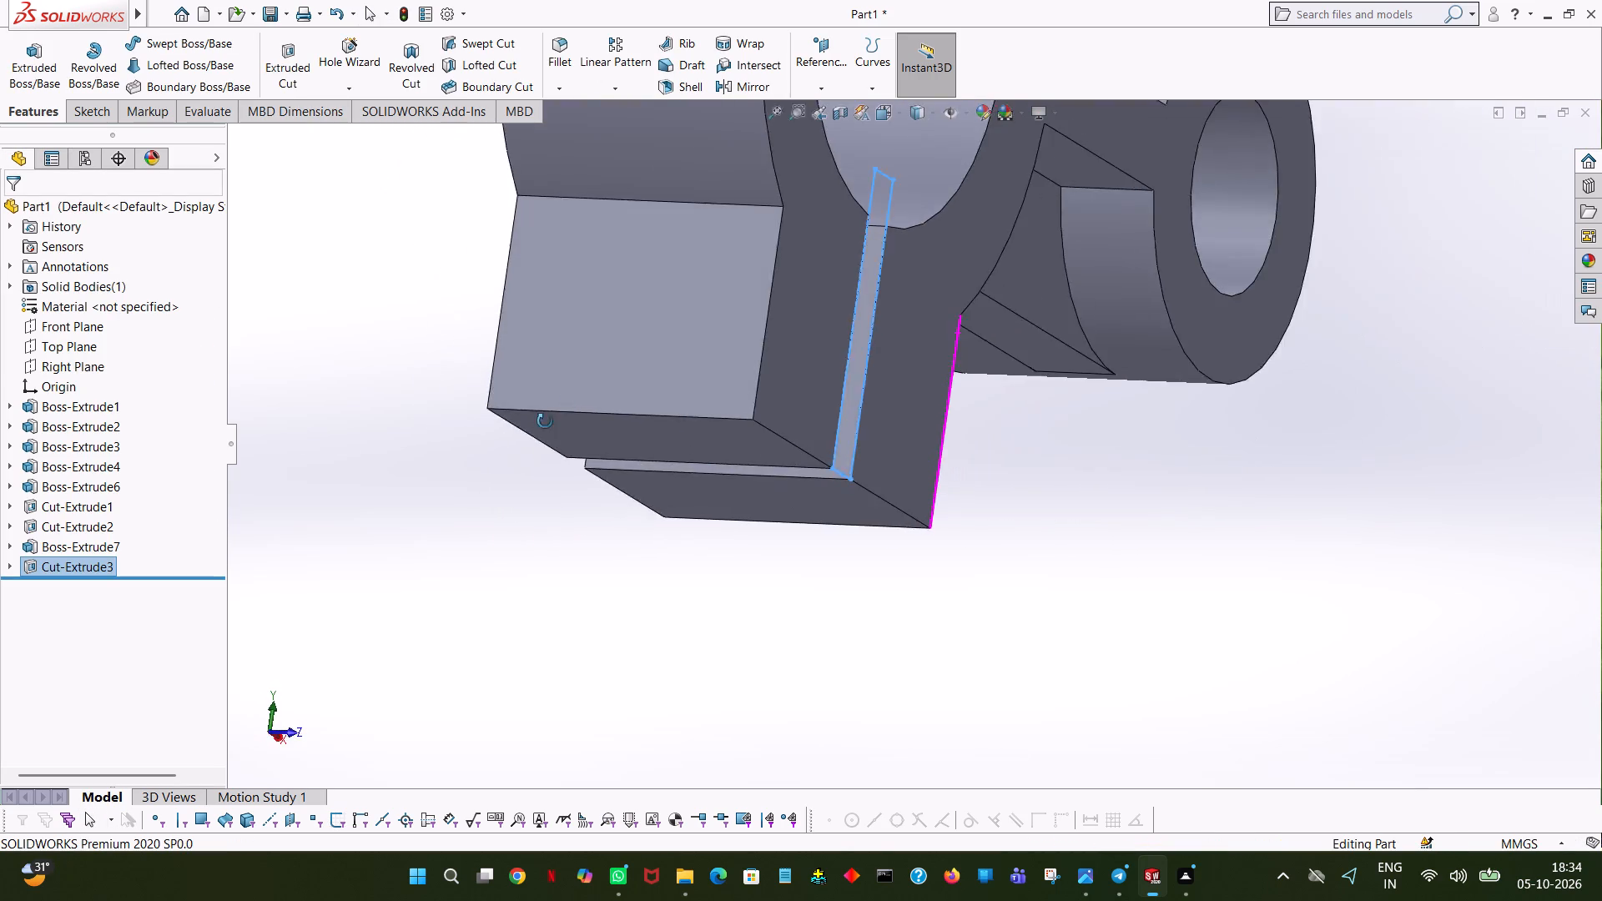
middle_click_drag(545, 421, 511, 441)
left_click(441, 483)
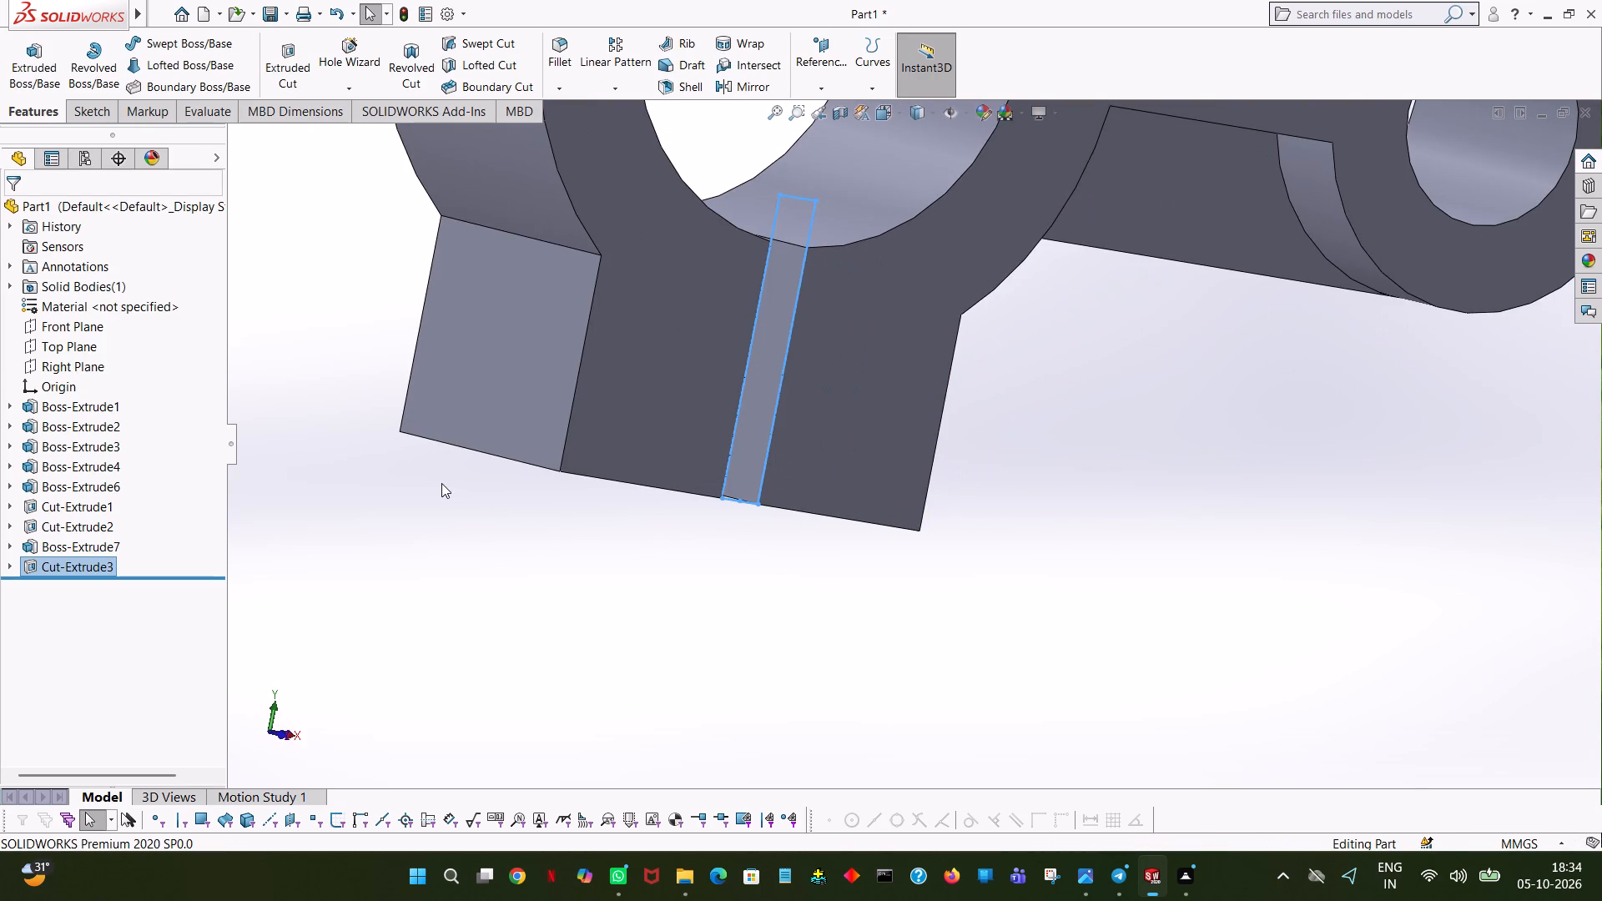
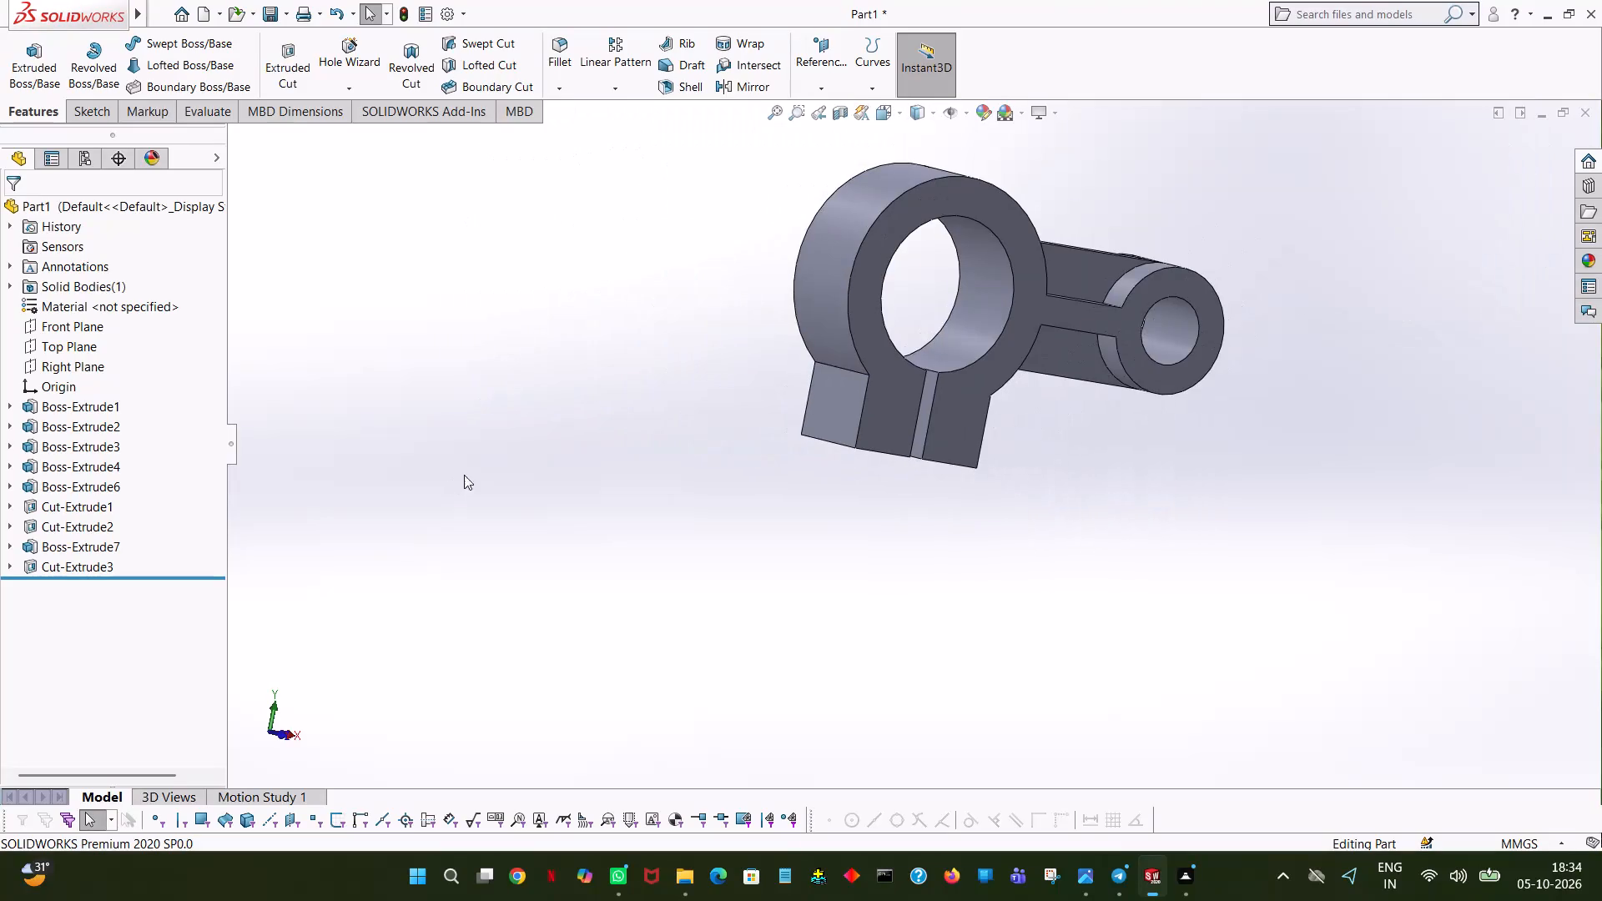
Start an extruded-cut sketch on the boss's hub-side face with a 20 mm line along its bottom edge to the midpoint and a 14 mm vertical line upward.
middle_click_drag(1267, 600, 1114, 506)
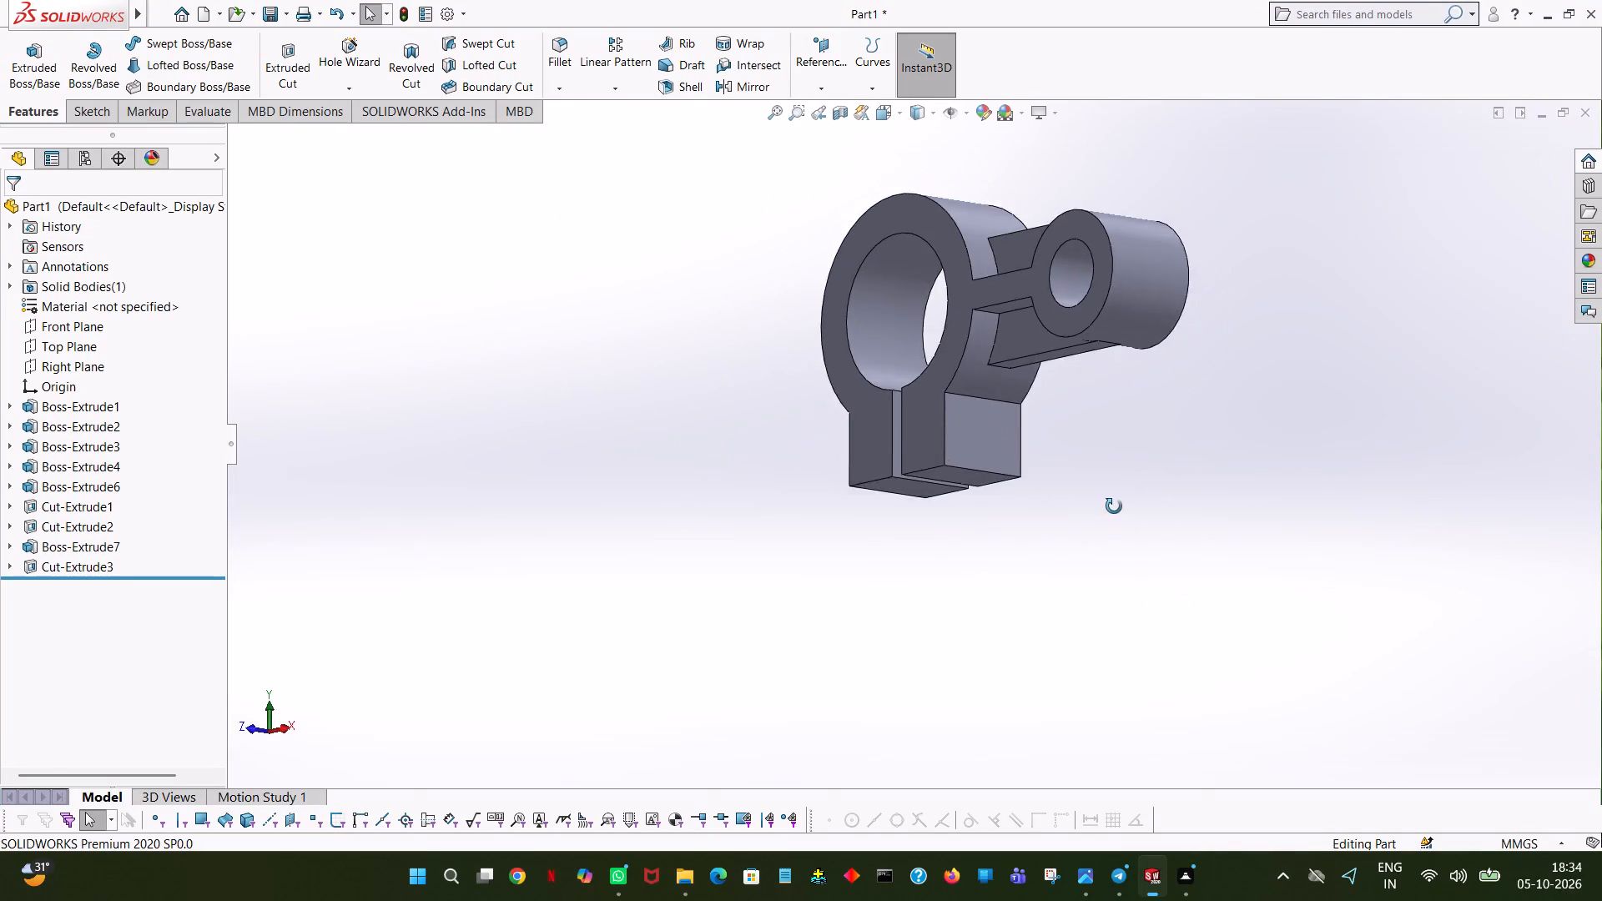
middle_click_drag(1114, 506, 1206, 491)
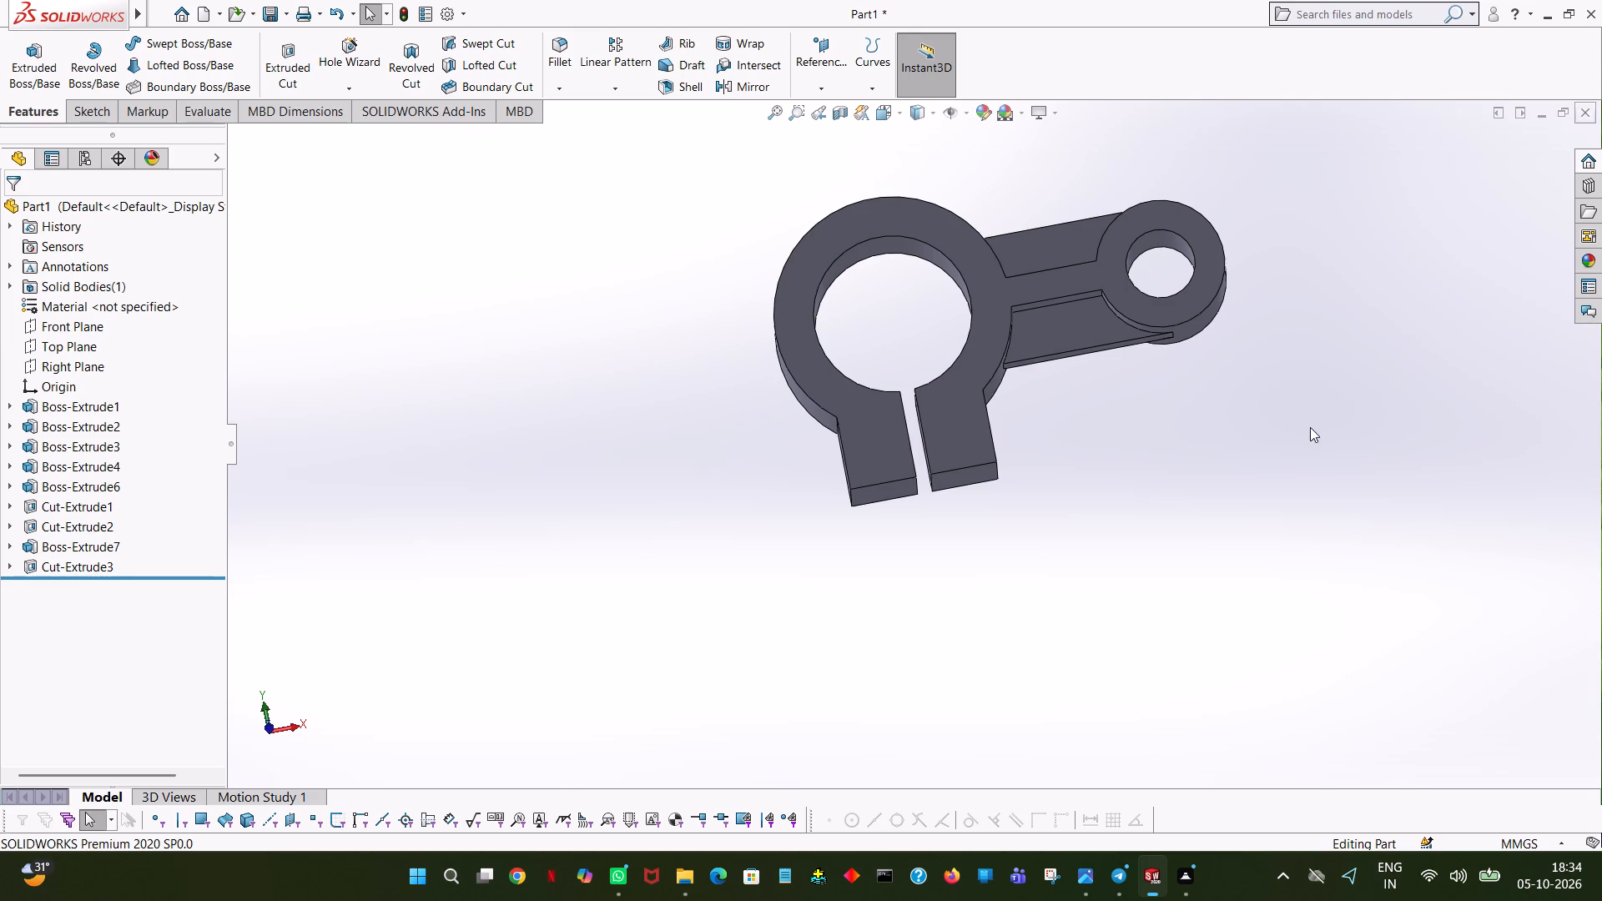
middle_click_drag(1290, 428, 1161, 459)
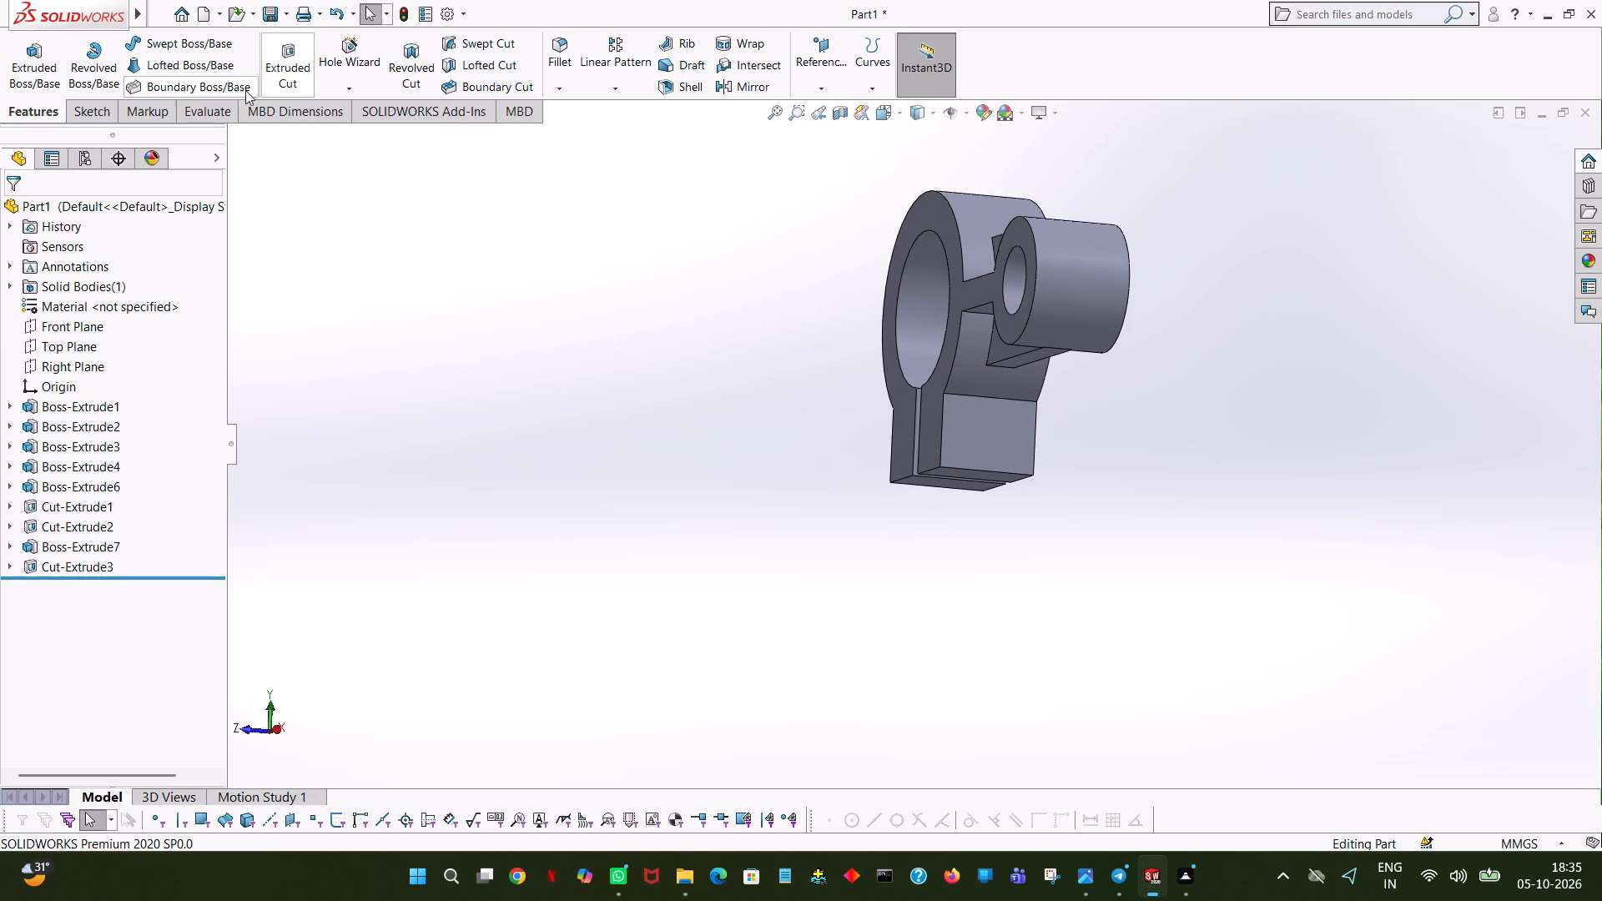
left_click(273, 58)
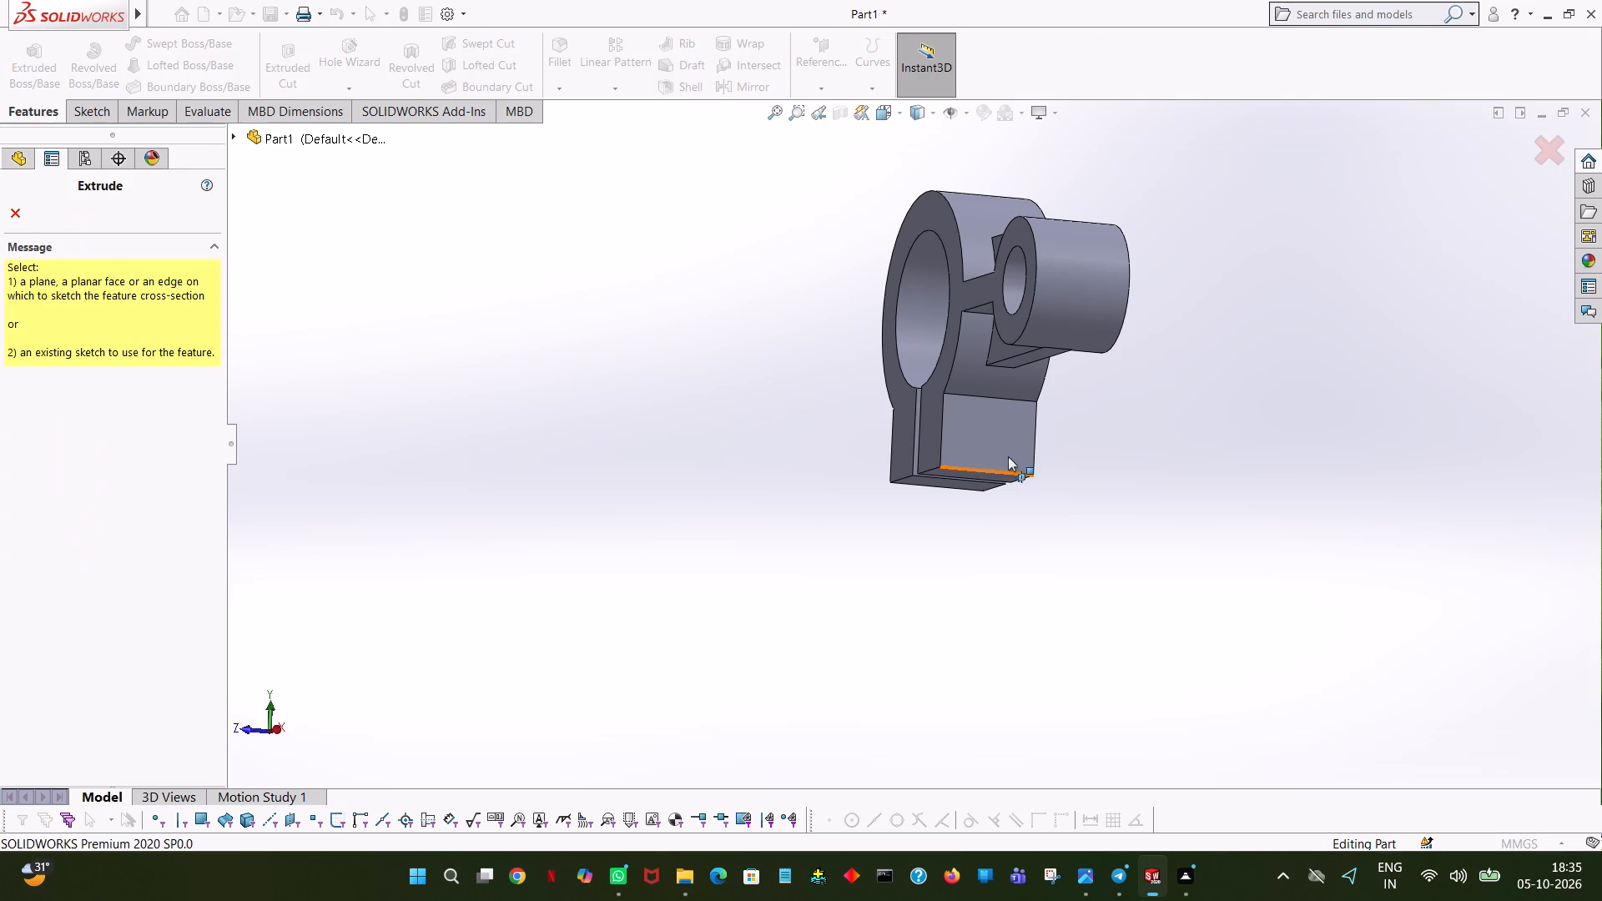
left_click(1009, 448)
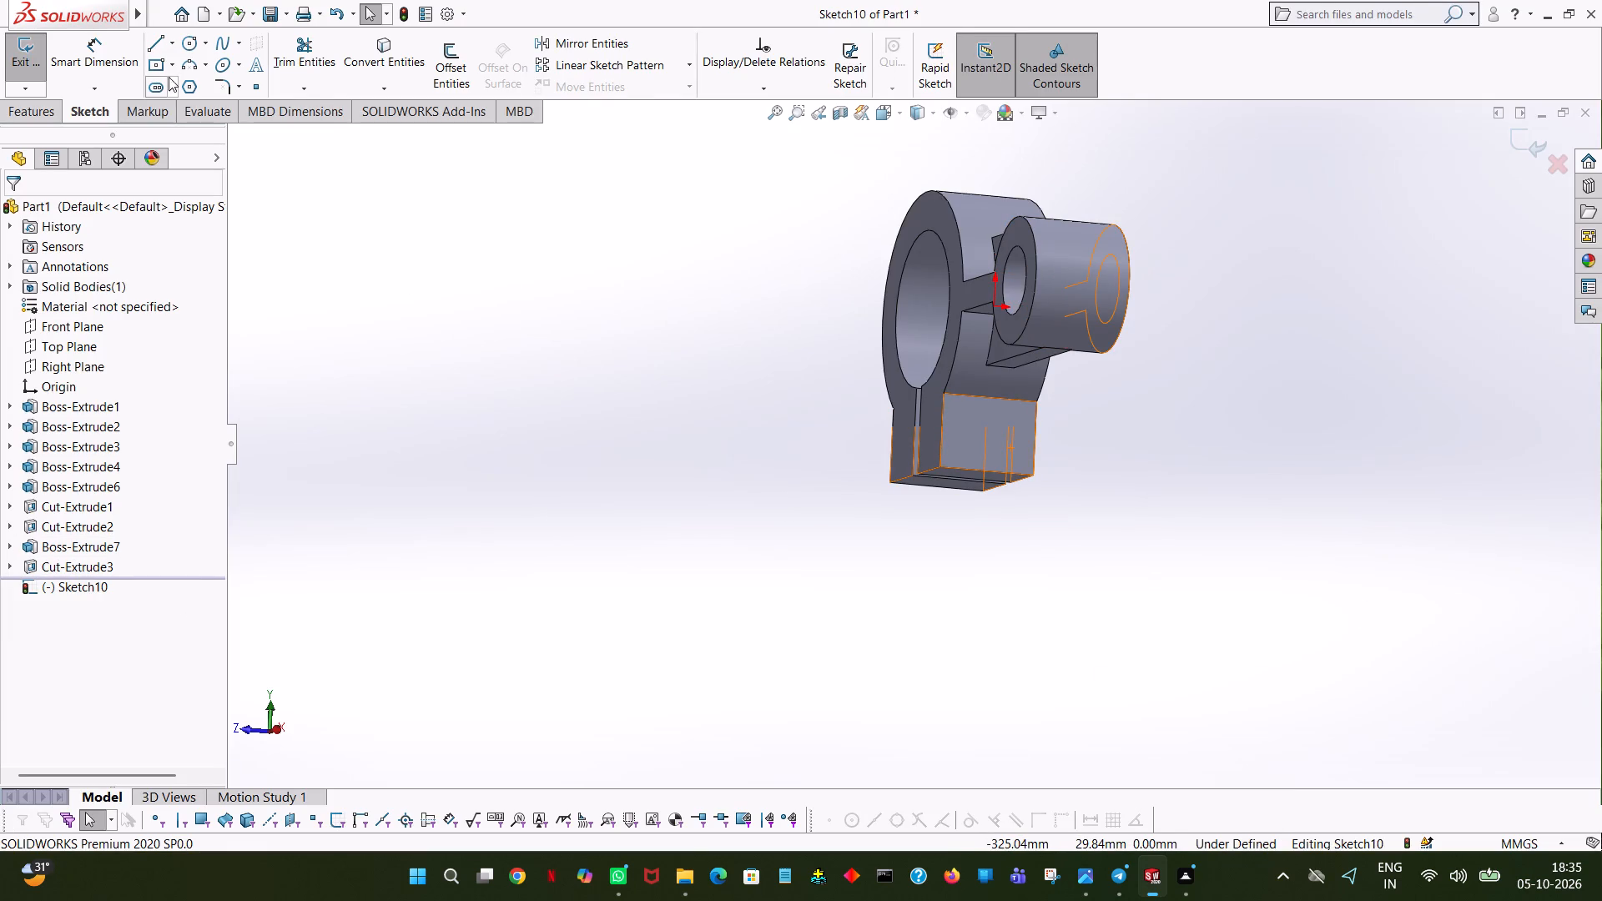
left_click(147, 45)
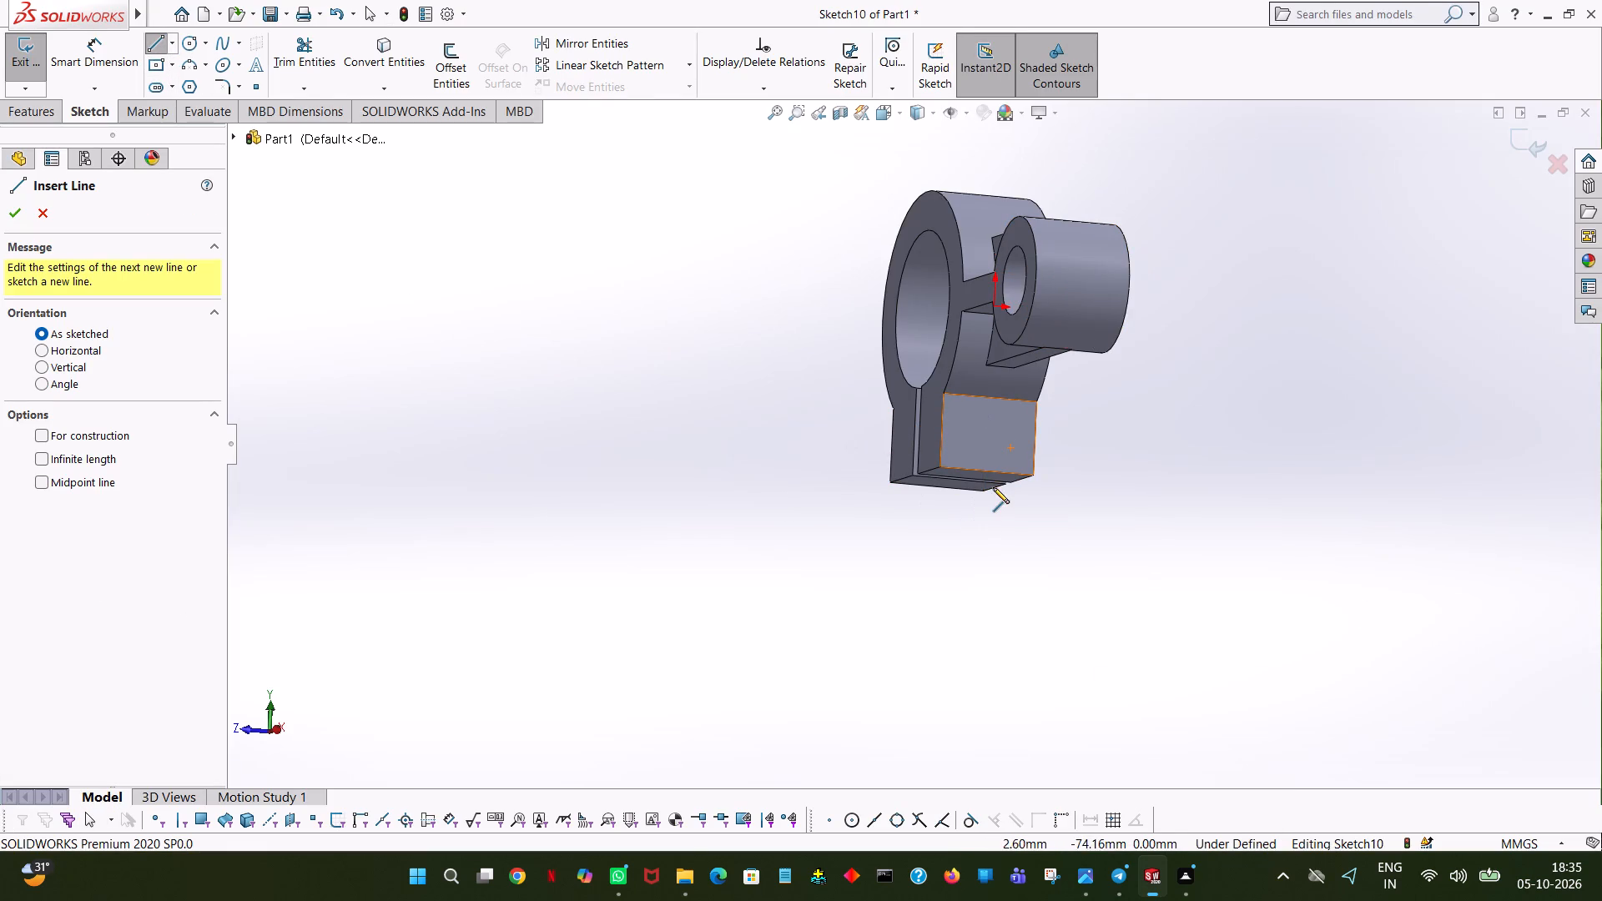
key("space")
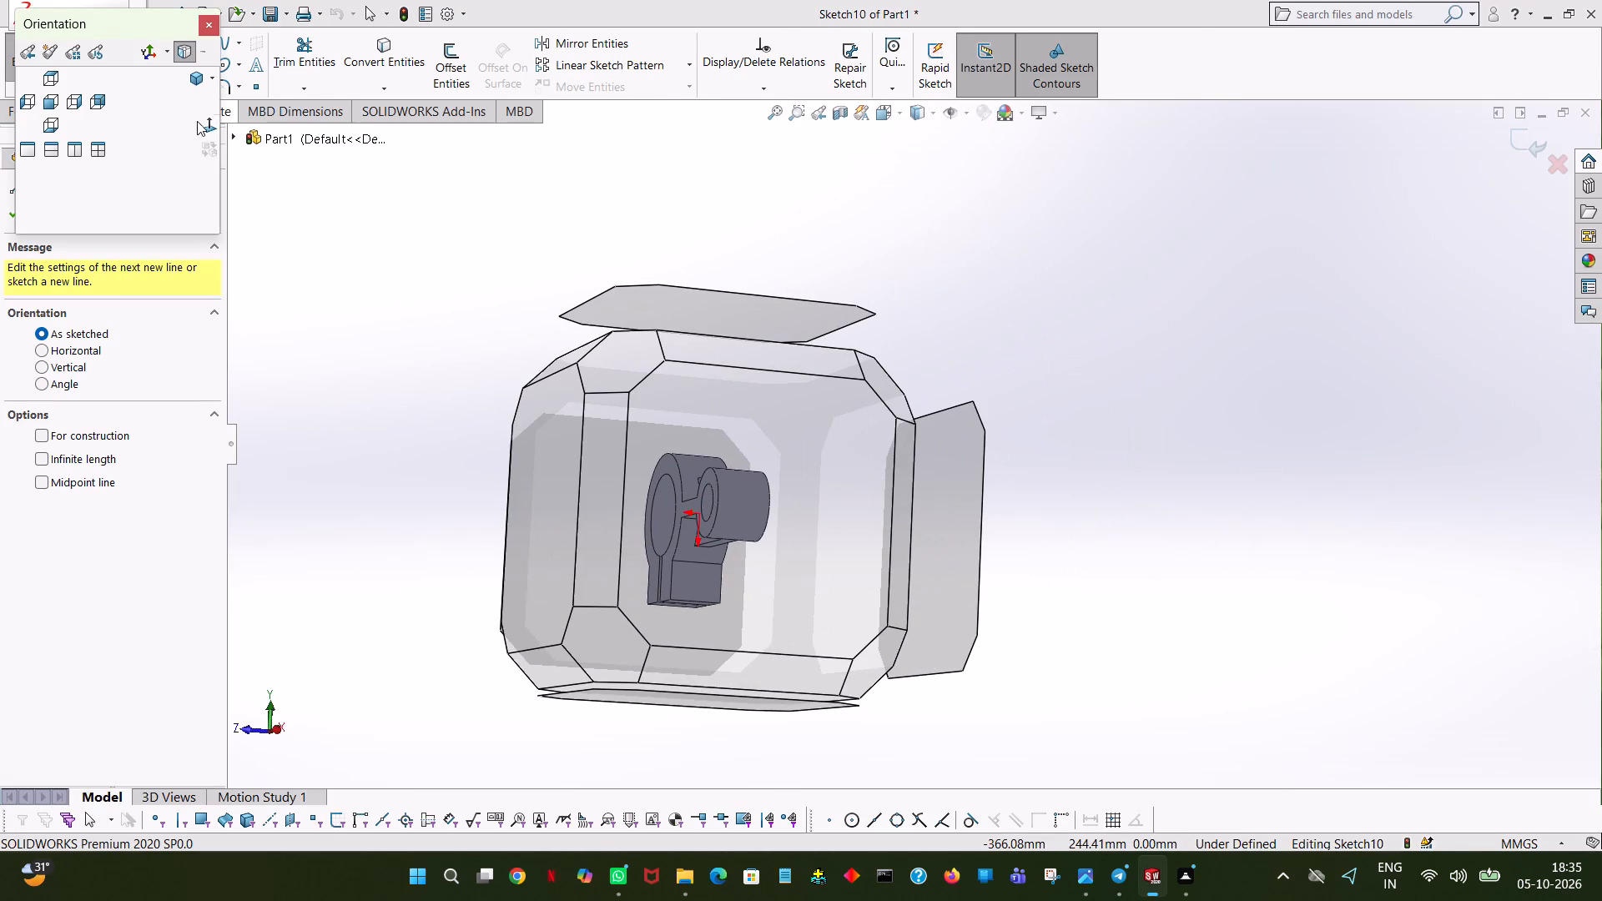
left_click(203, 121)
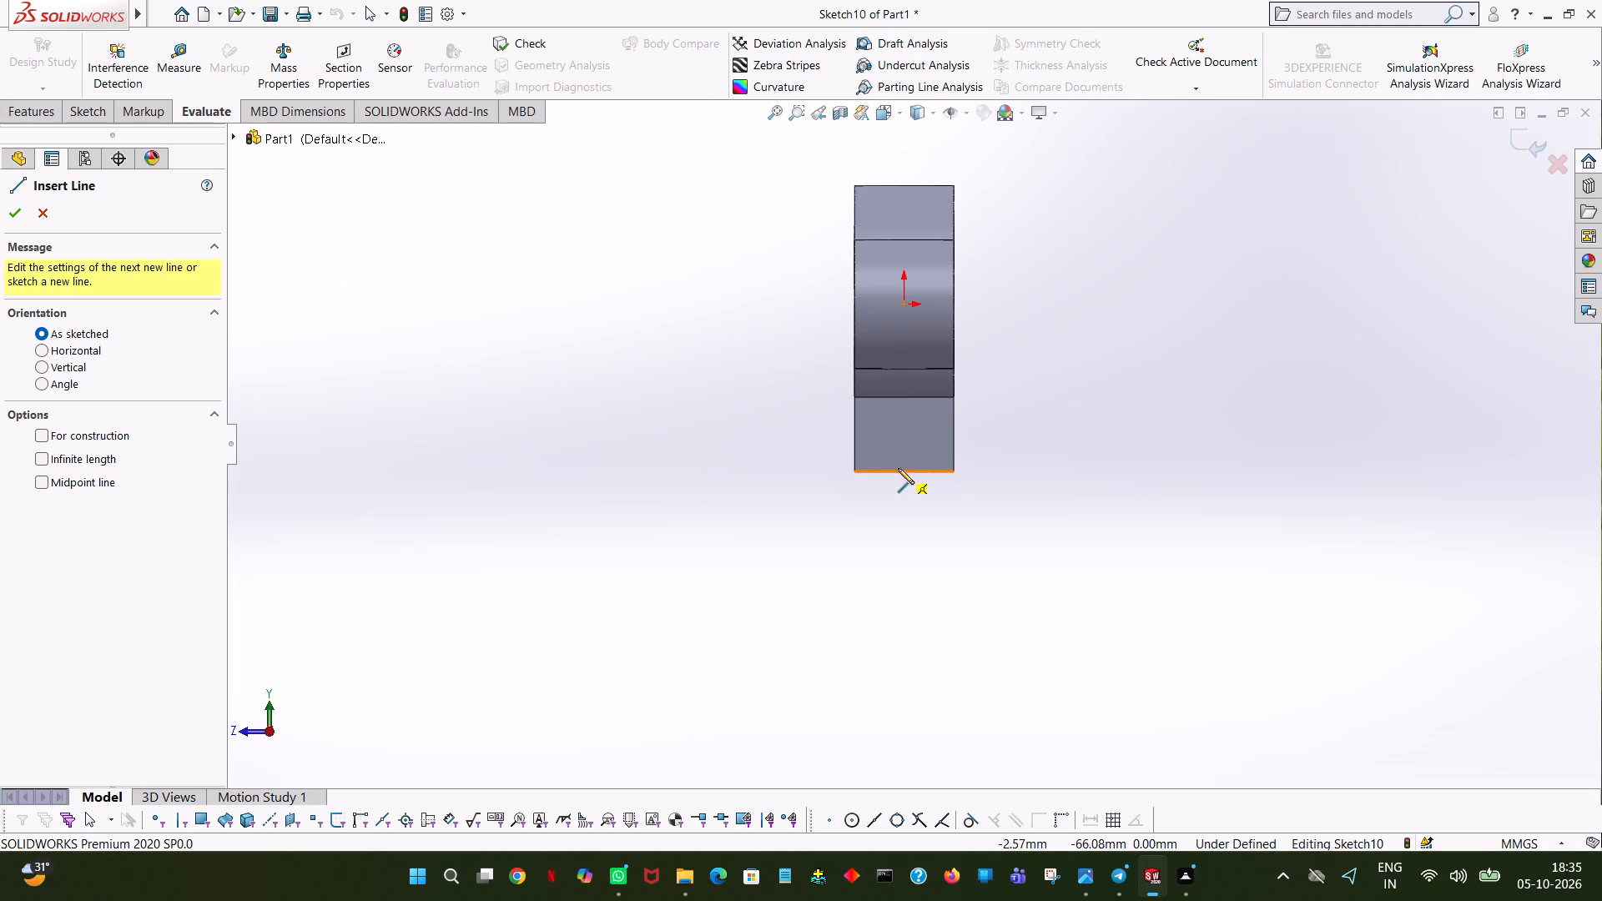
left_click(853, 470)
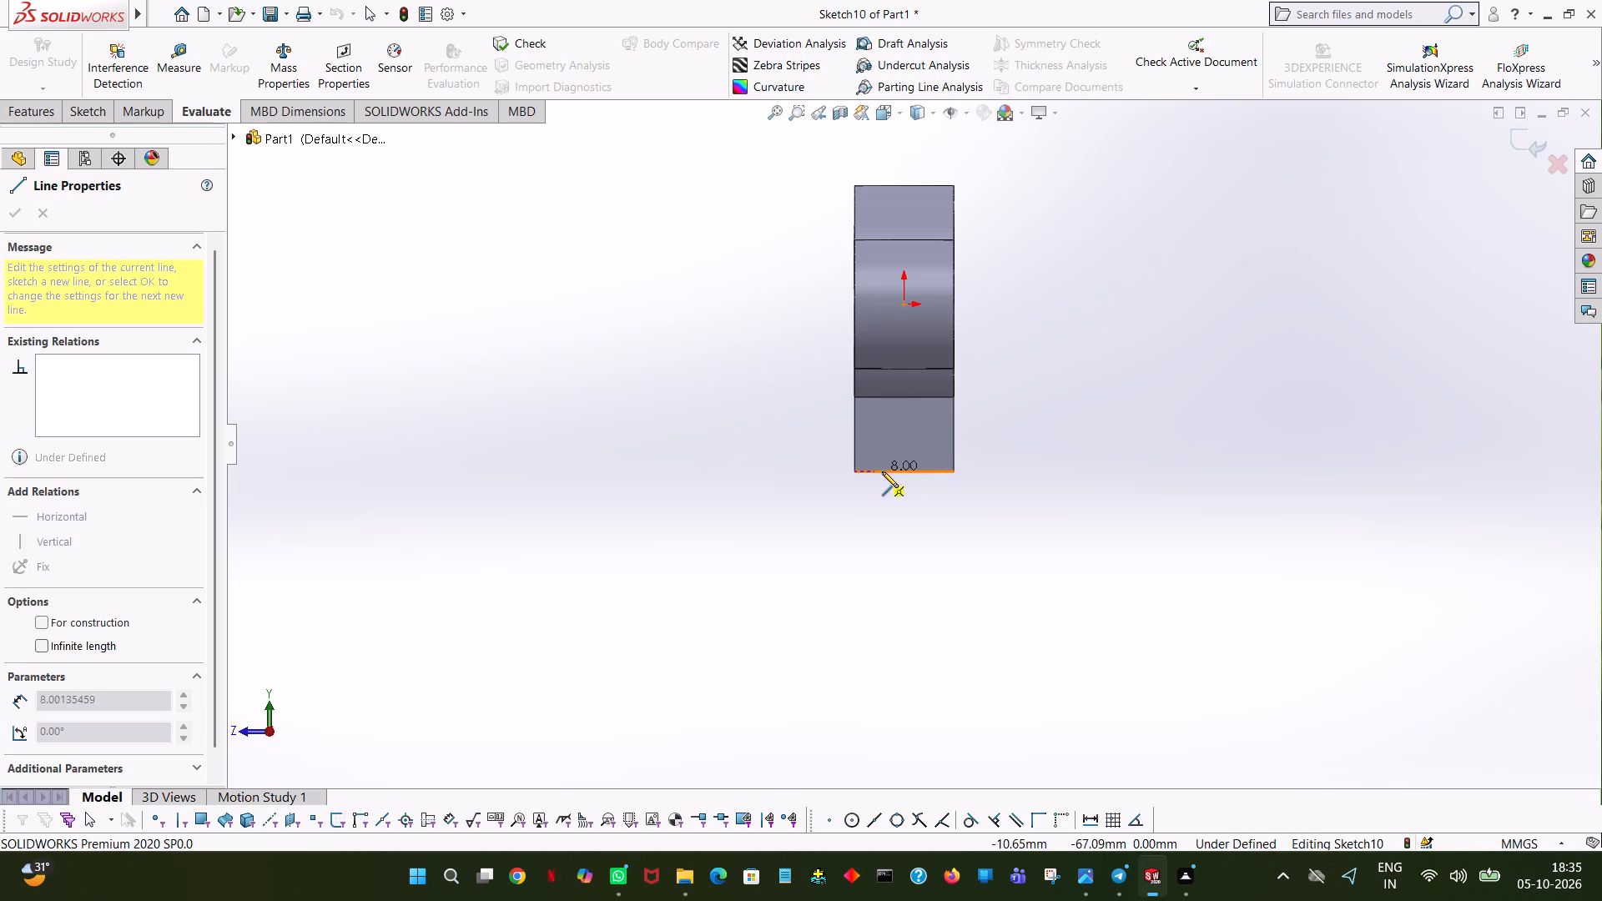
left_click(902, 471)
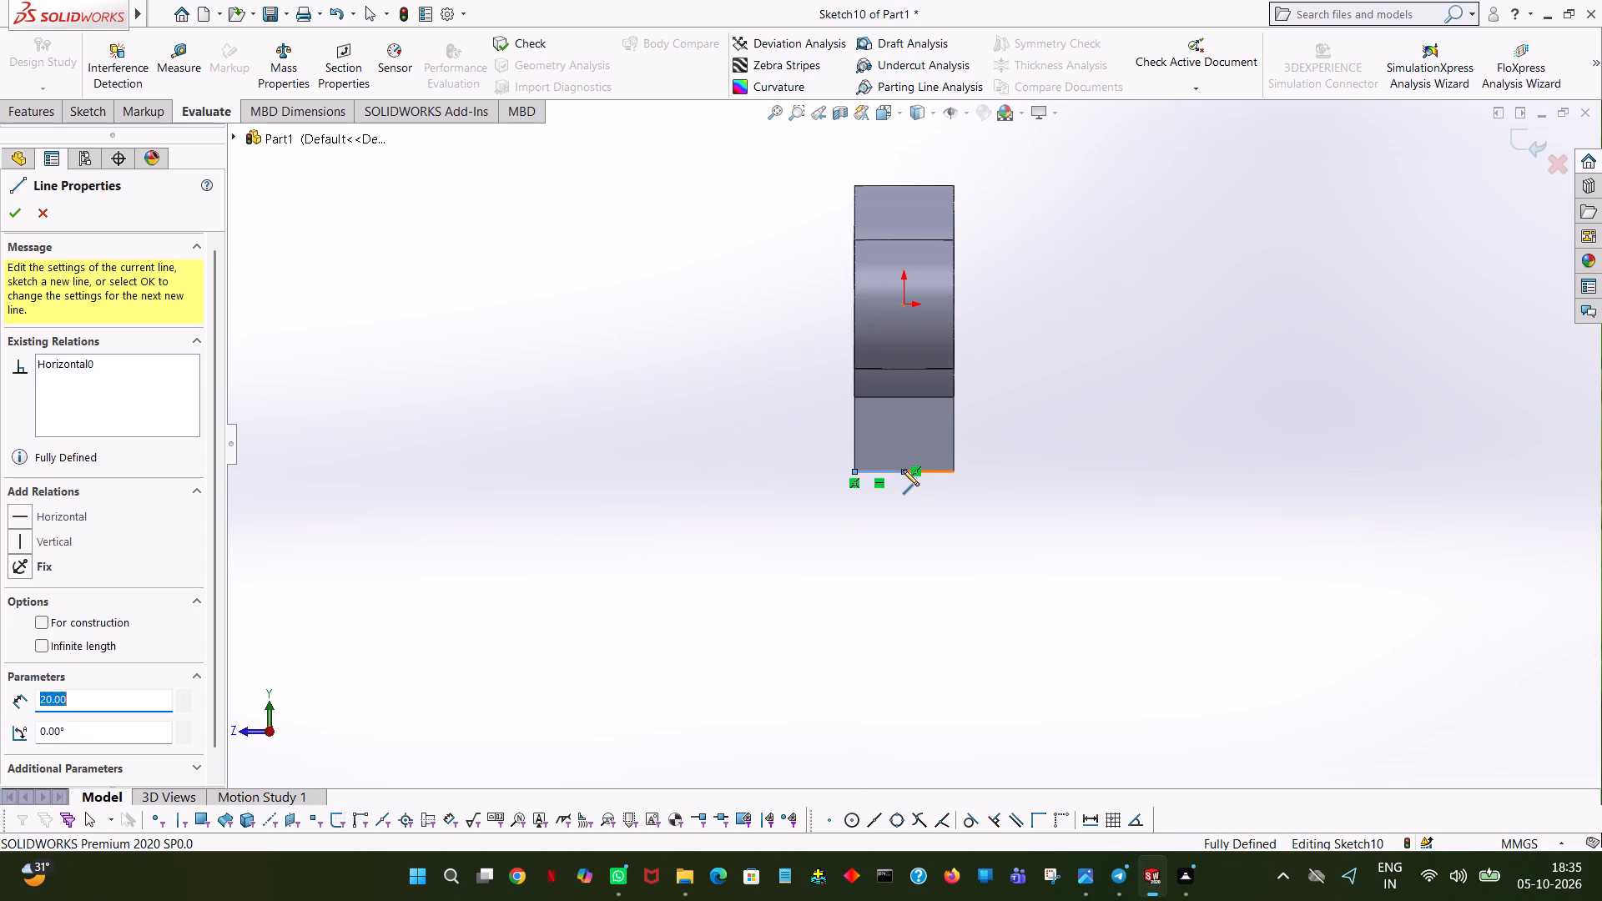
left_click(908, 418)
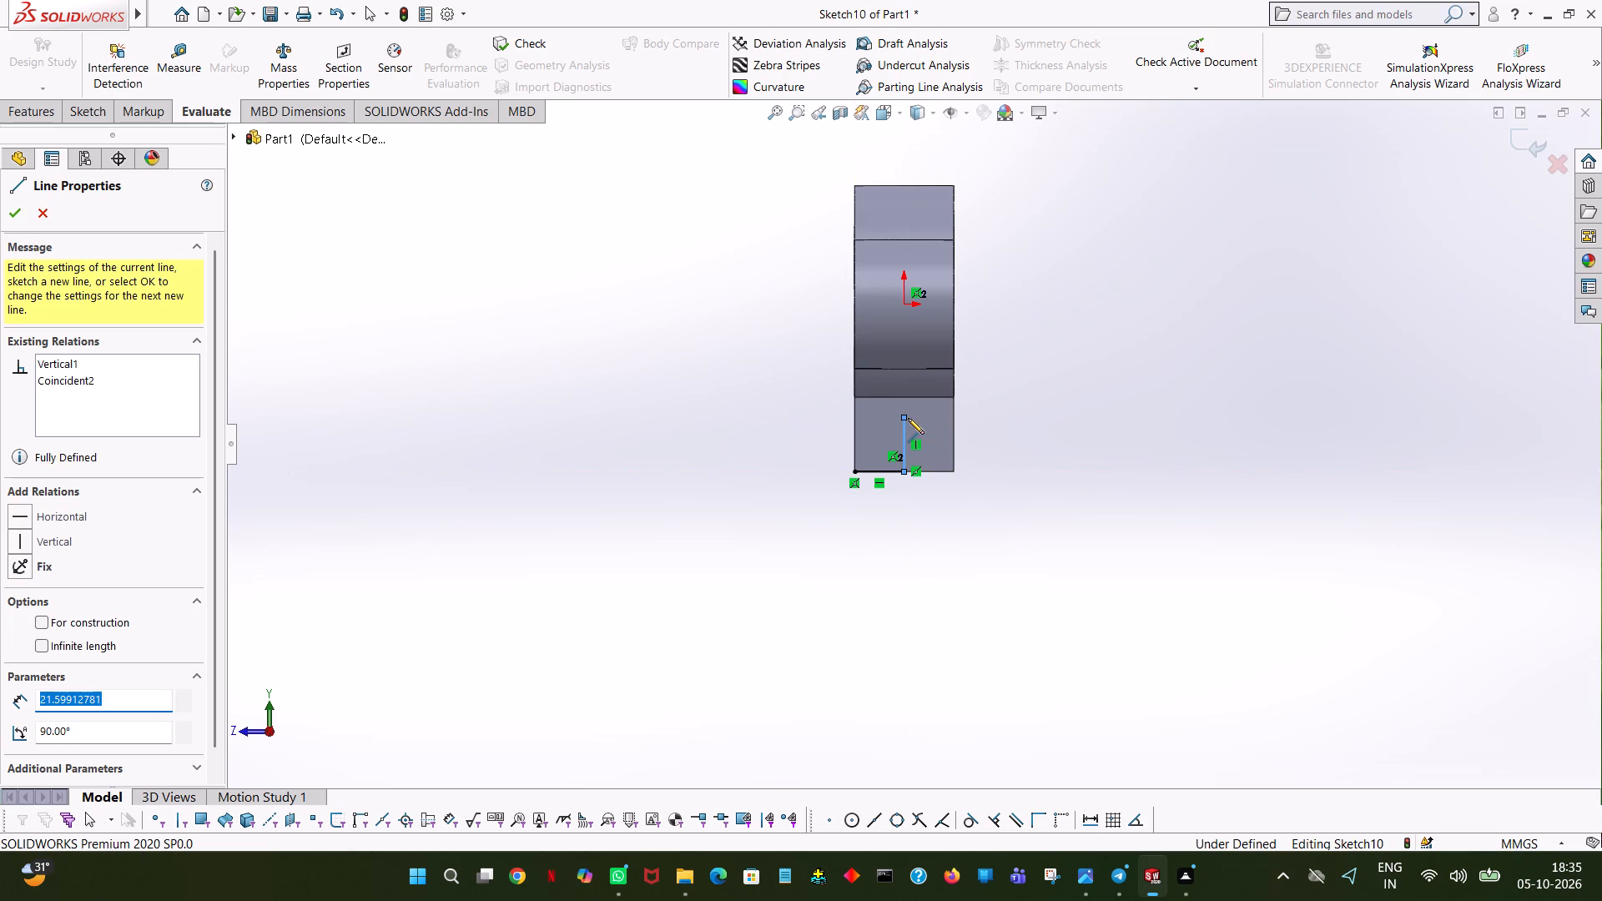
type("14")
key("Return")
right_click(899, 417)
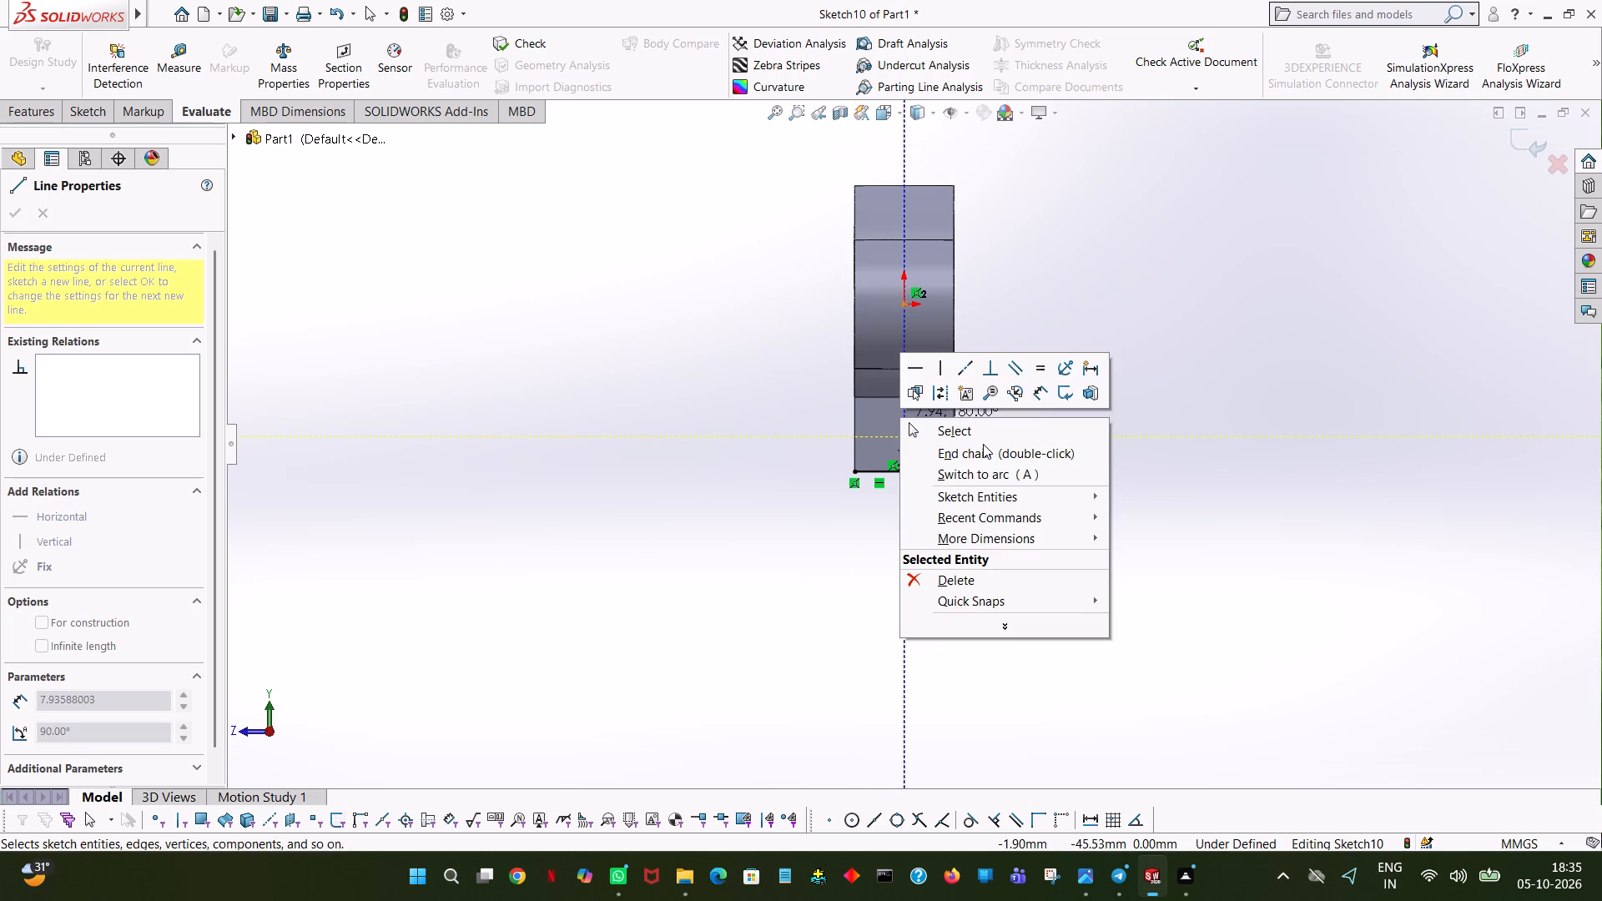
left_click(992, 440)
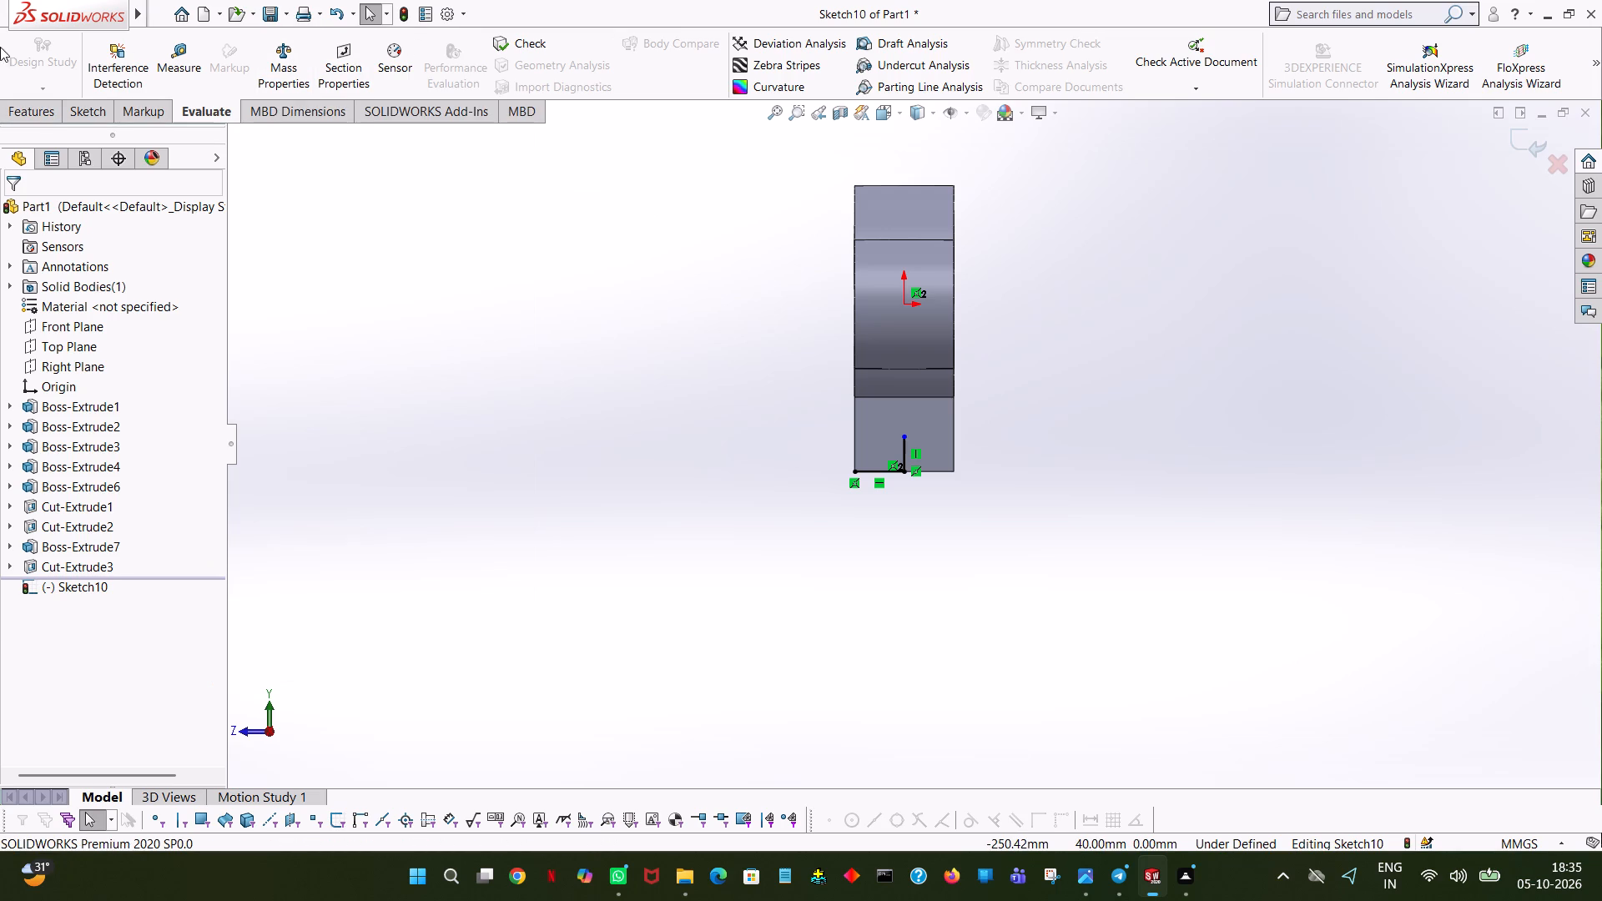
Draw a circle of 5 mm radius centred on the upper end of the vertical line.
left_click(103, 104)
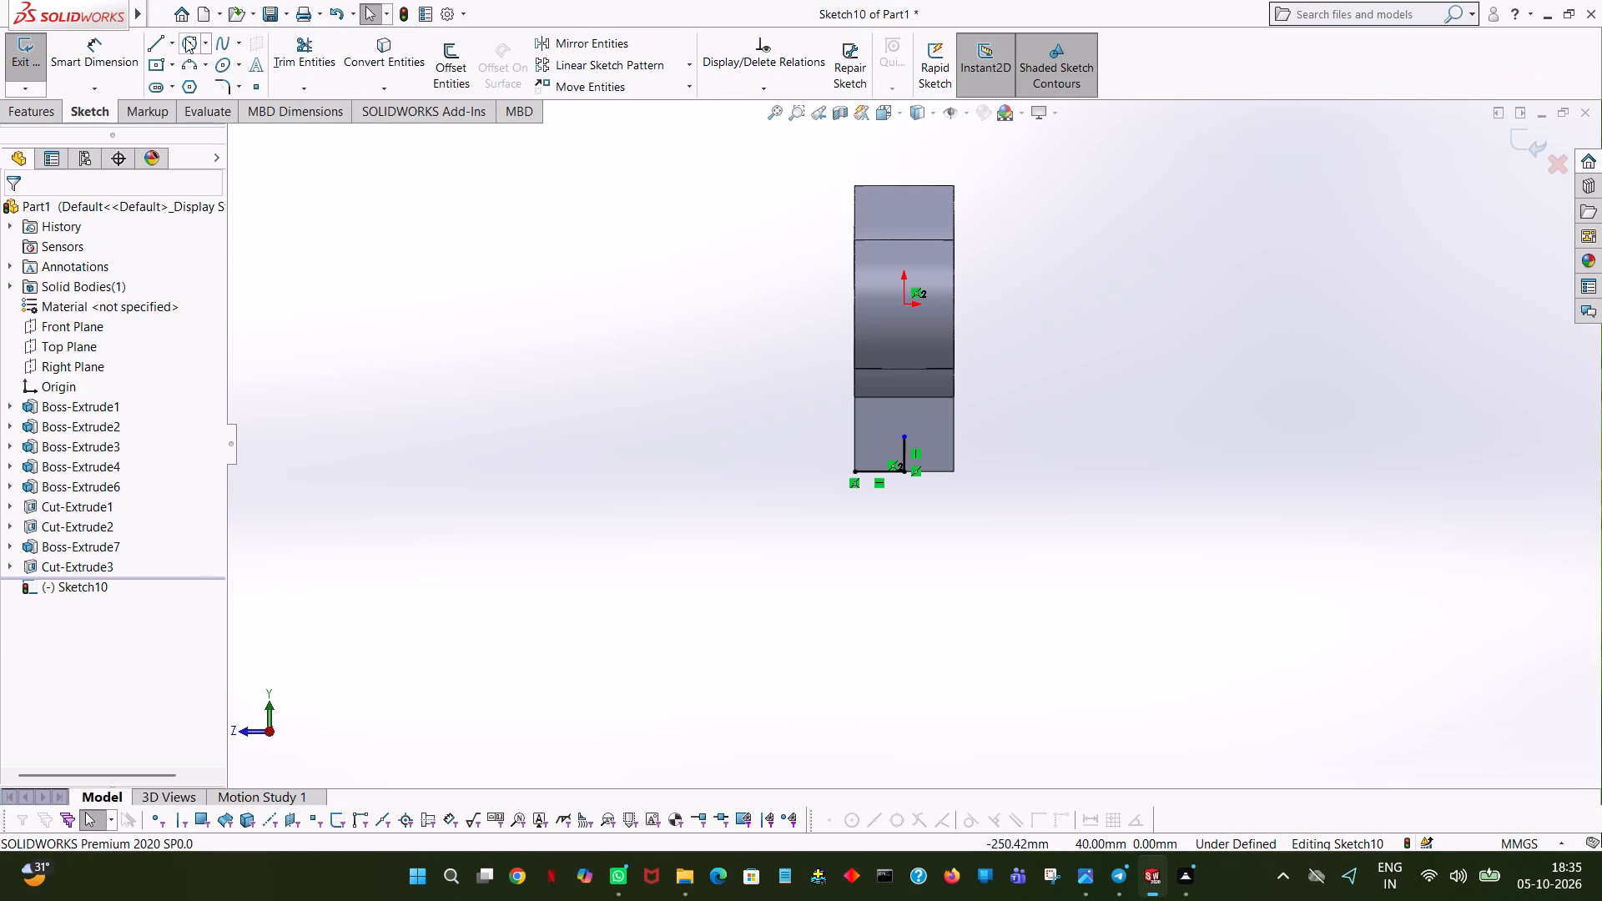
left_click(187, 38)
left_click(904, 438)
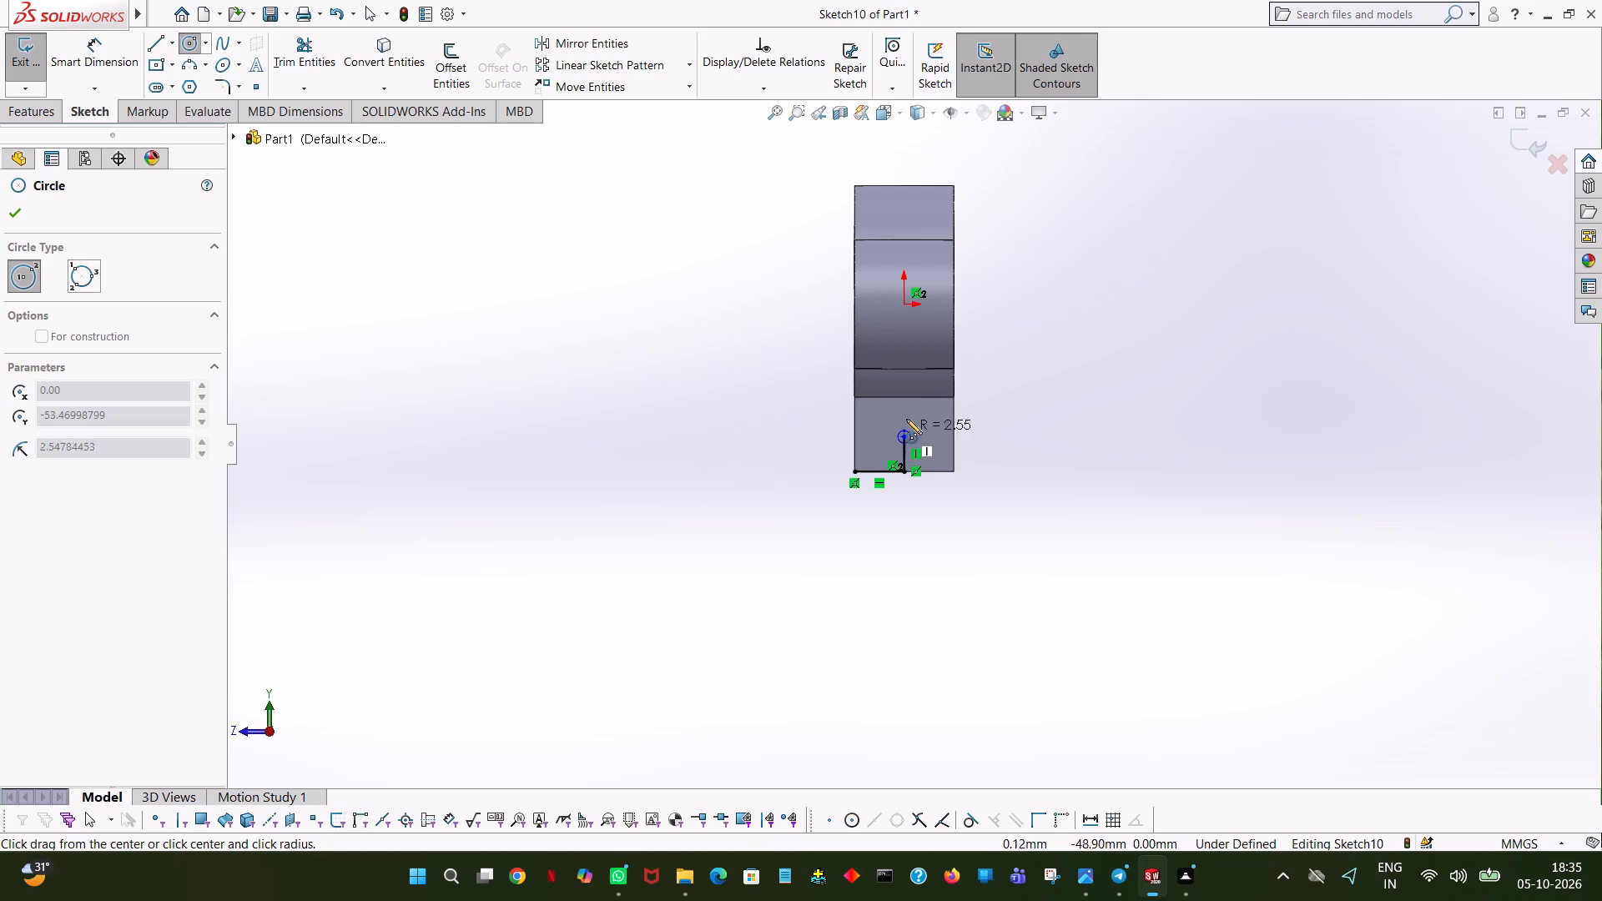
left_click(906, 418)
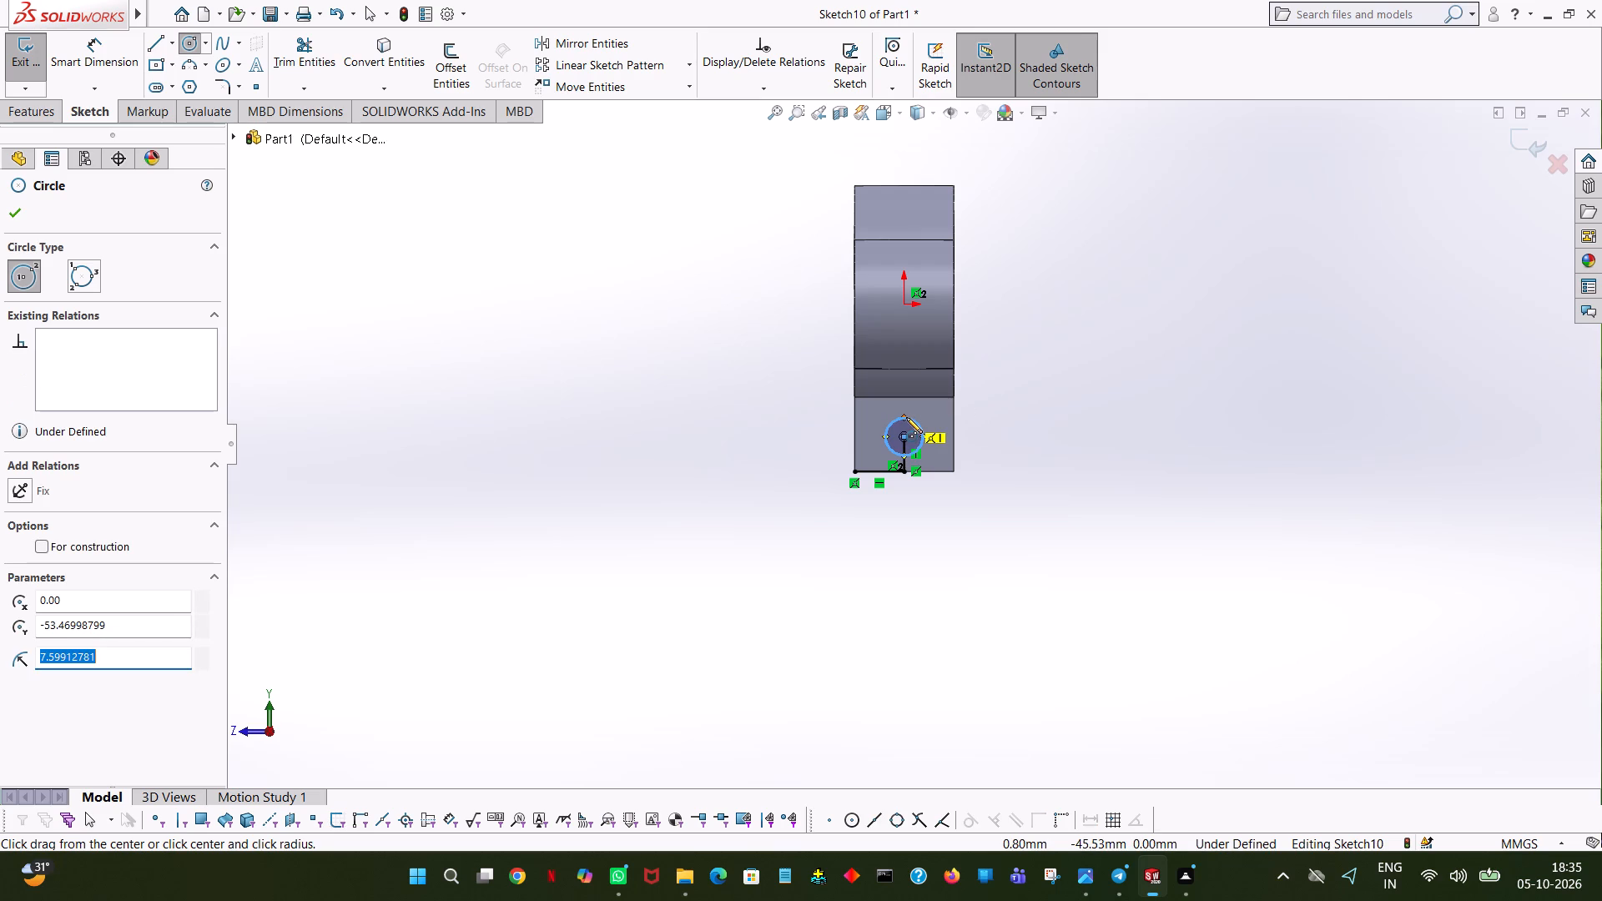
key("5")
key("Return")
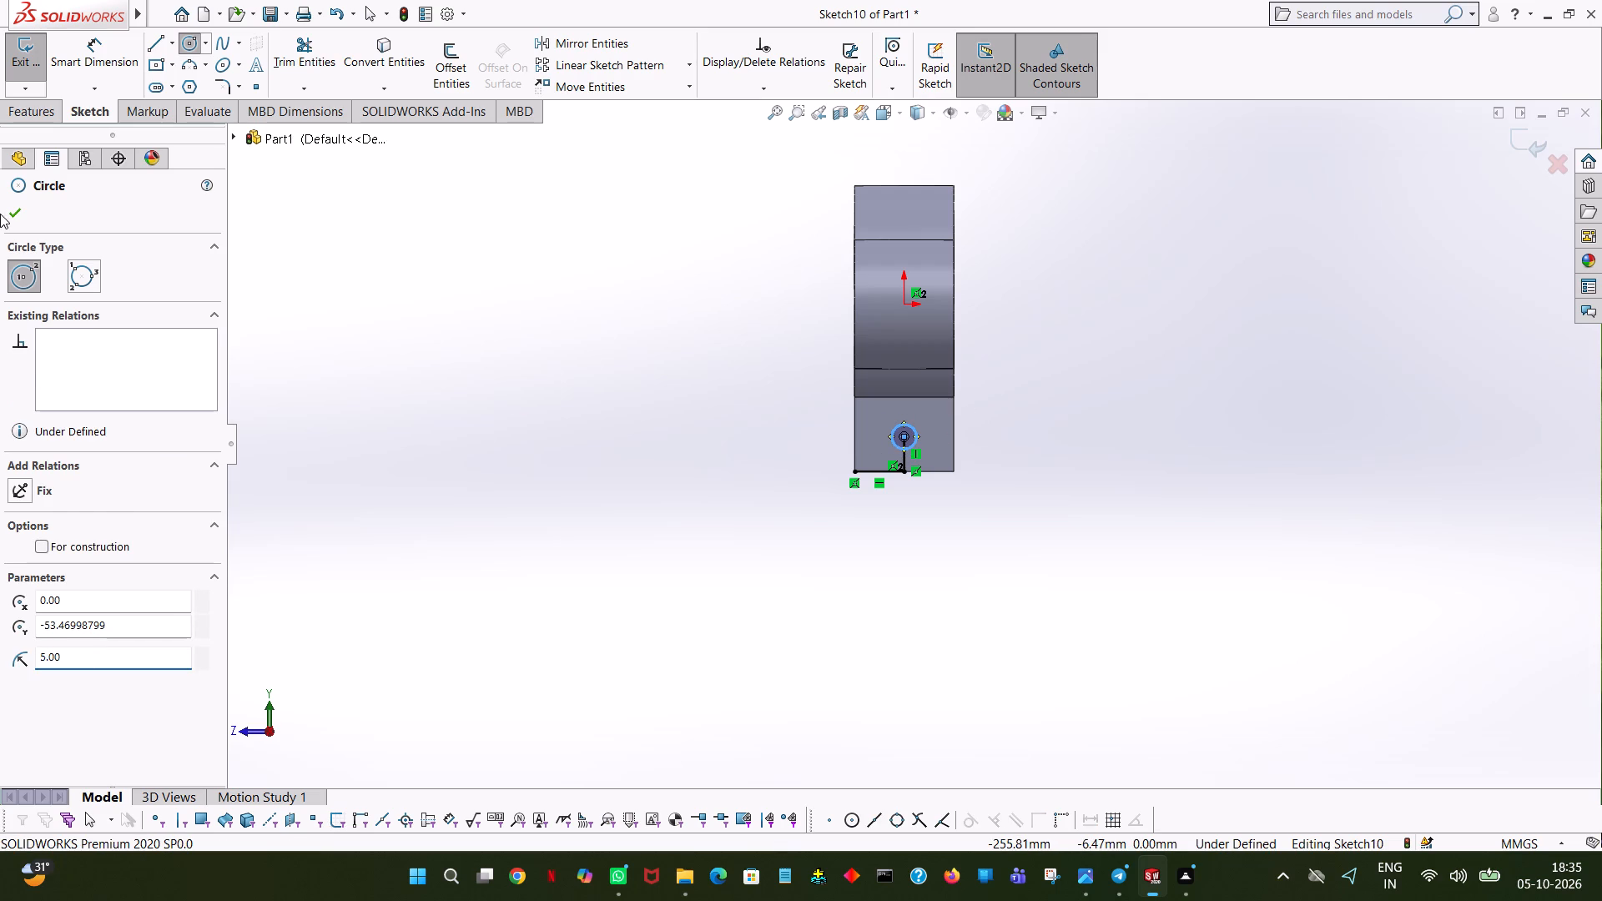
left_click(5, 211)
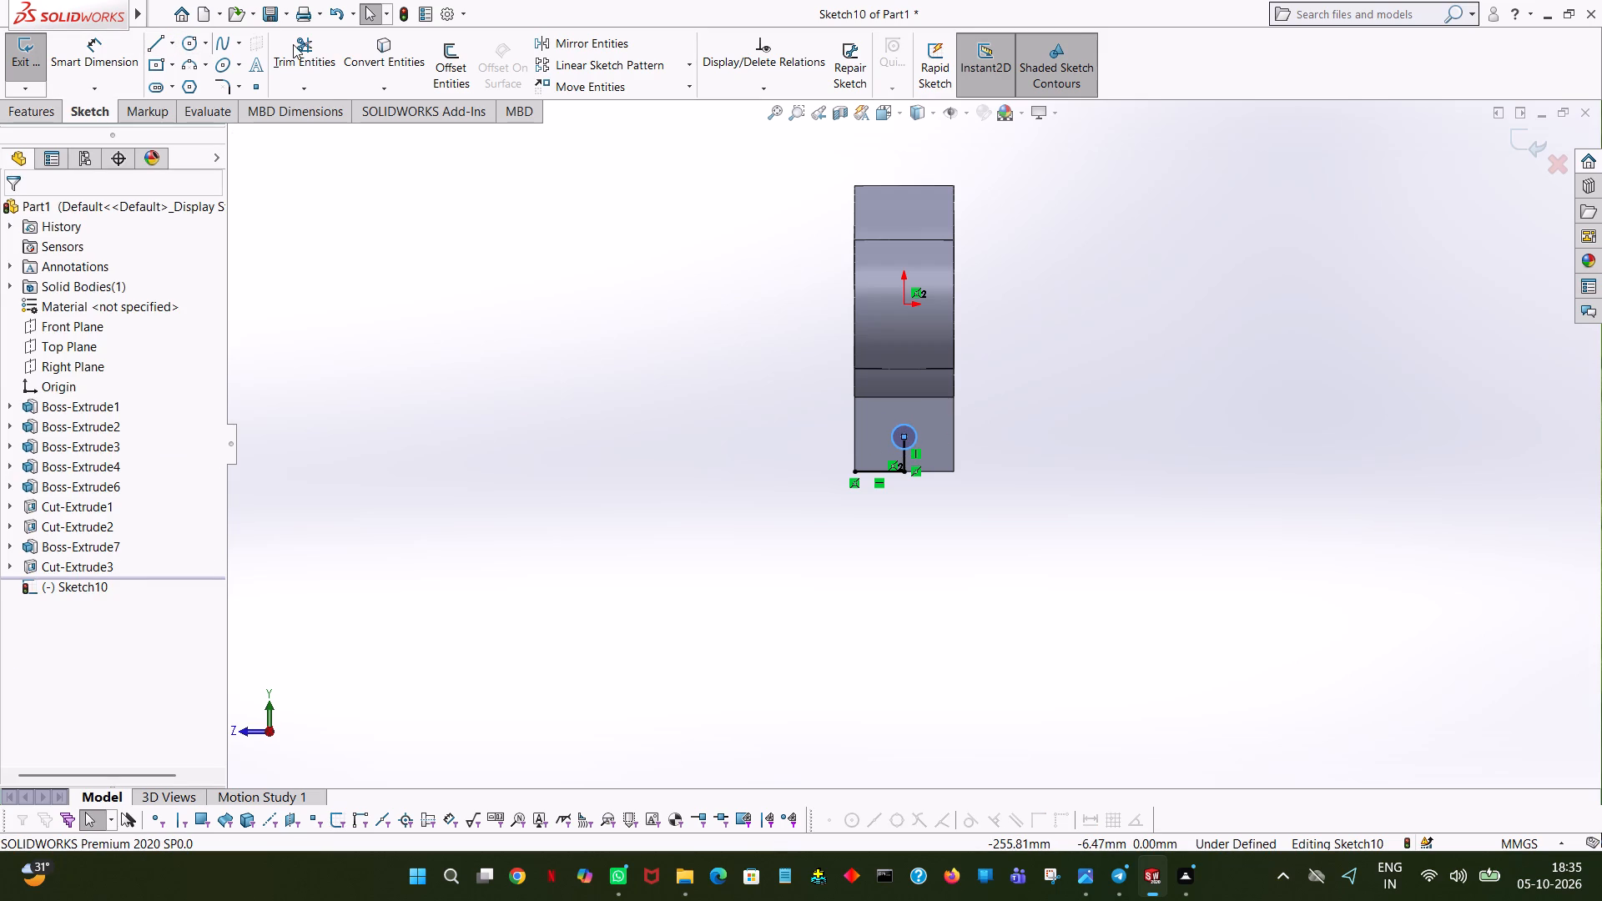
Trim away the horizontal and vertical guide lines, leaving only the circle in the sketch.
left_click(293, 44)
left_click(869, 473)
left_click(904, 466)
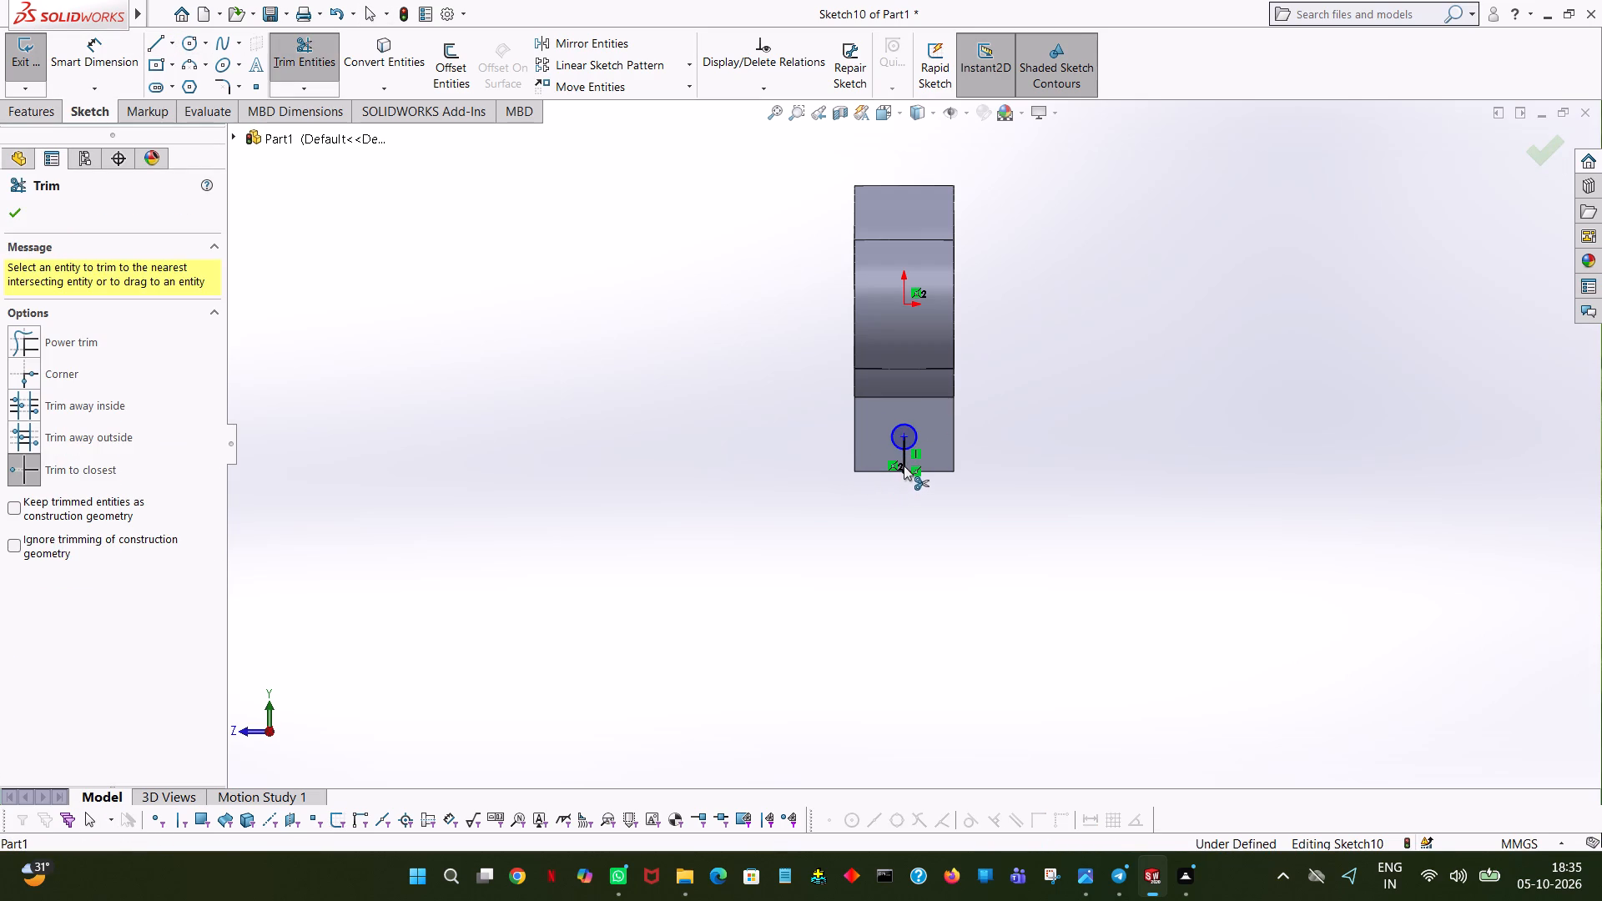
left_click(906, 441)
left_click(11, 219)
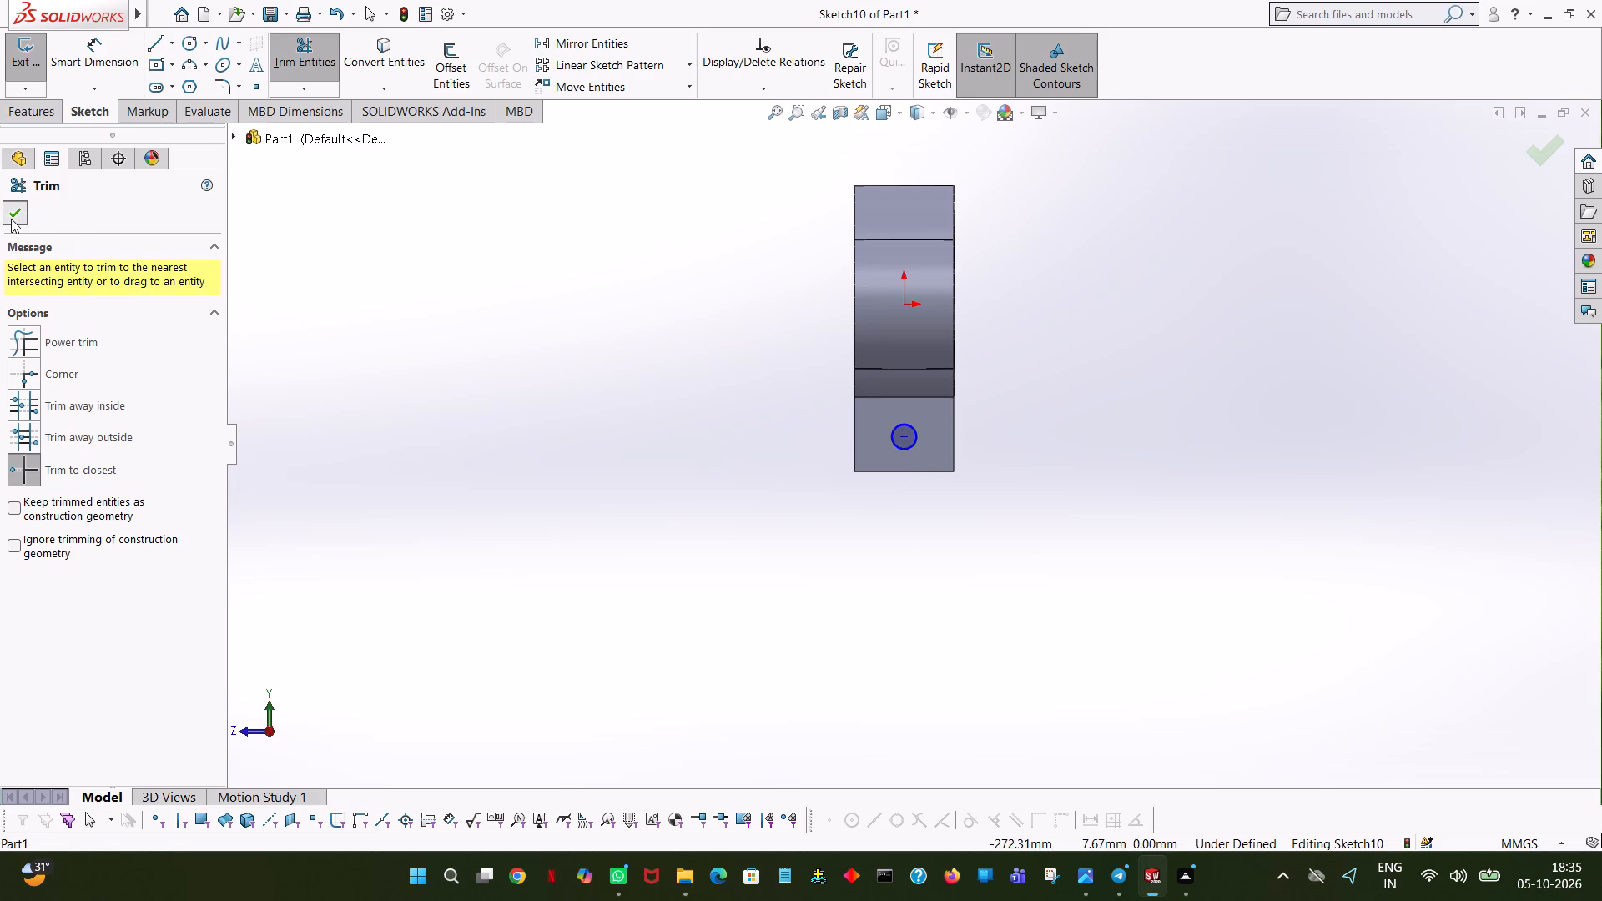
Cut the circle as a blind extruded cut 105 mm deep, passing through both halves of the split boss.
middle_click_drag(508, 320, 734, 332)
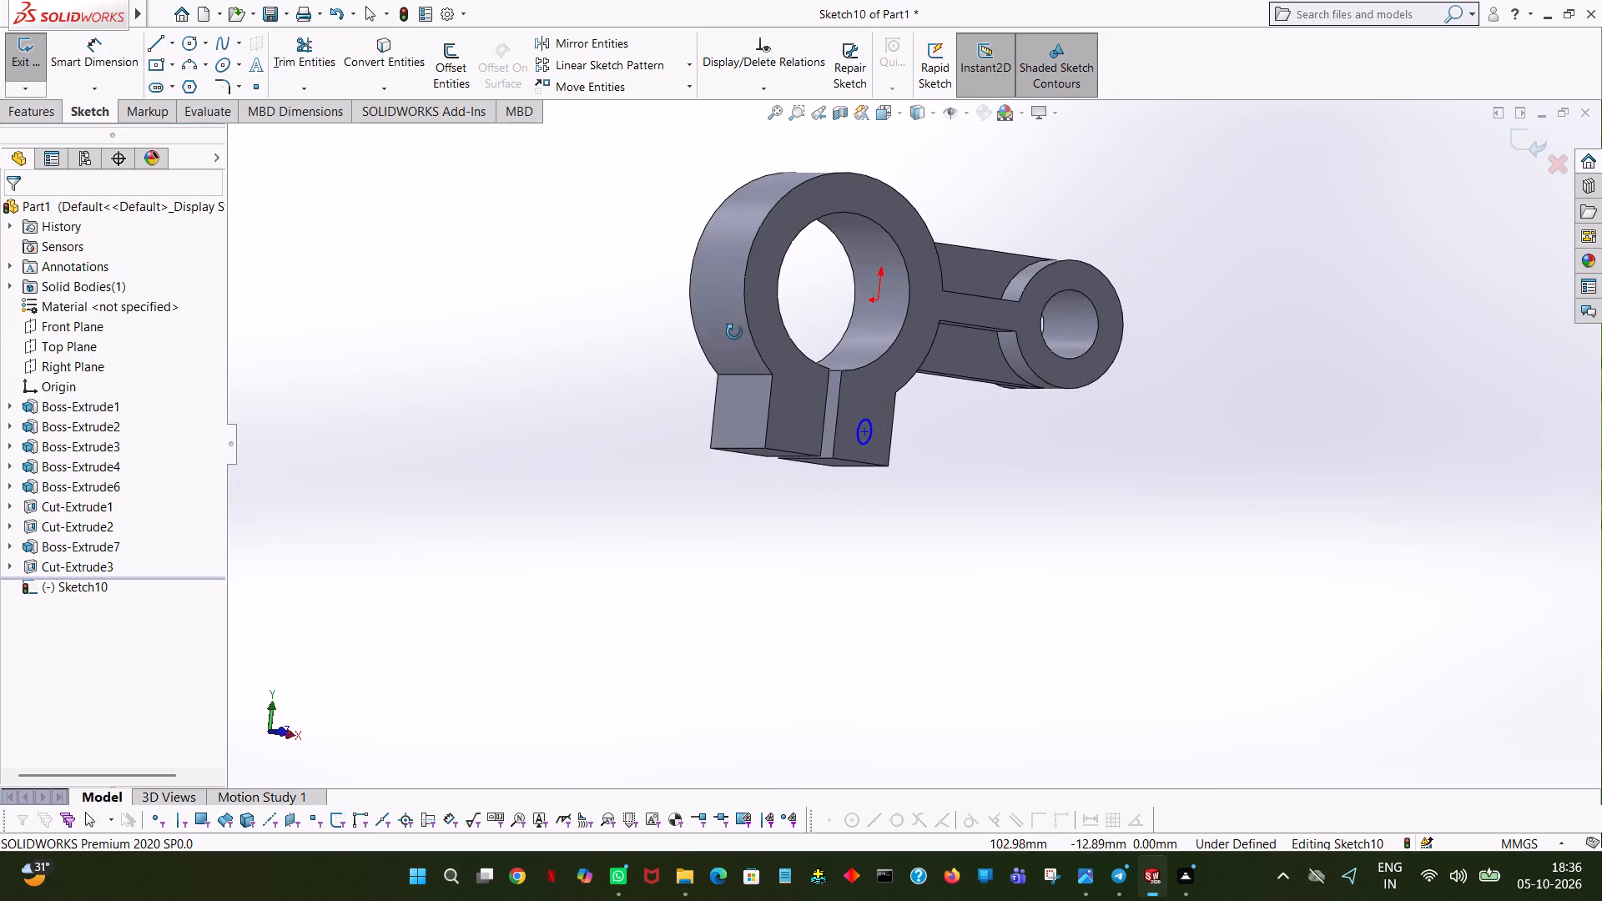
middle_click_drag(734, 332, 469, 325)
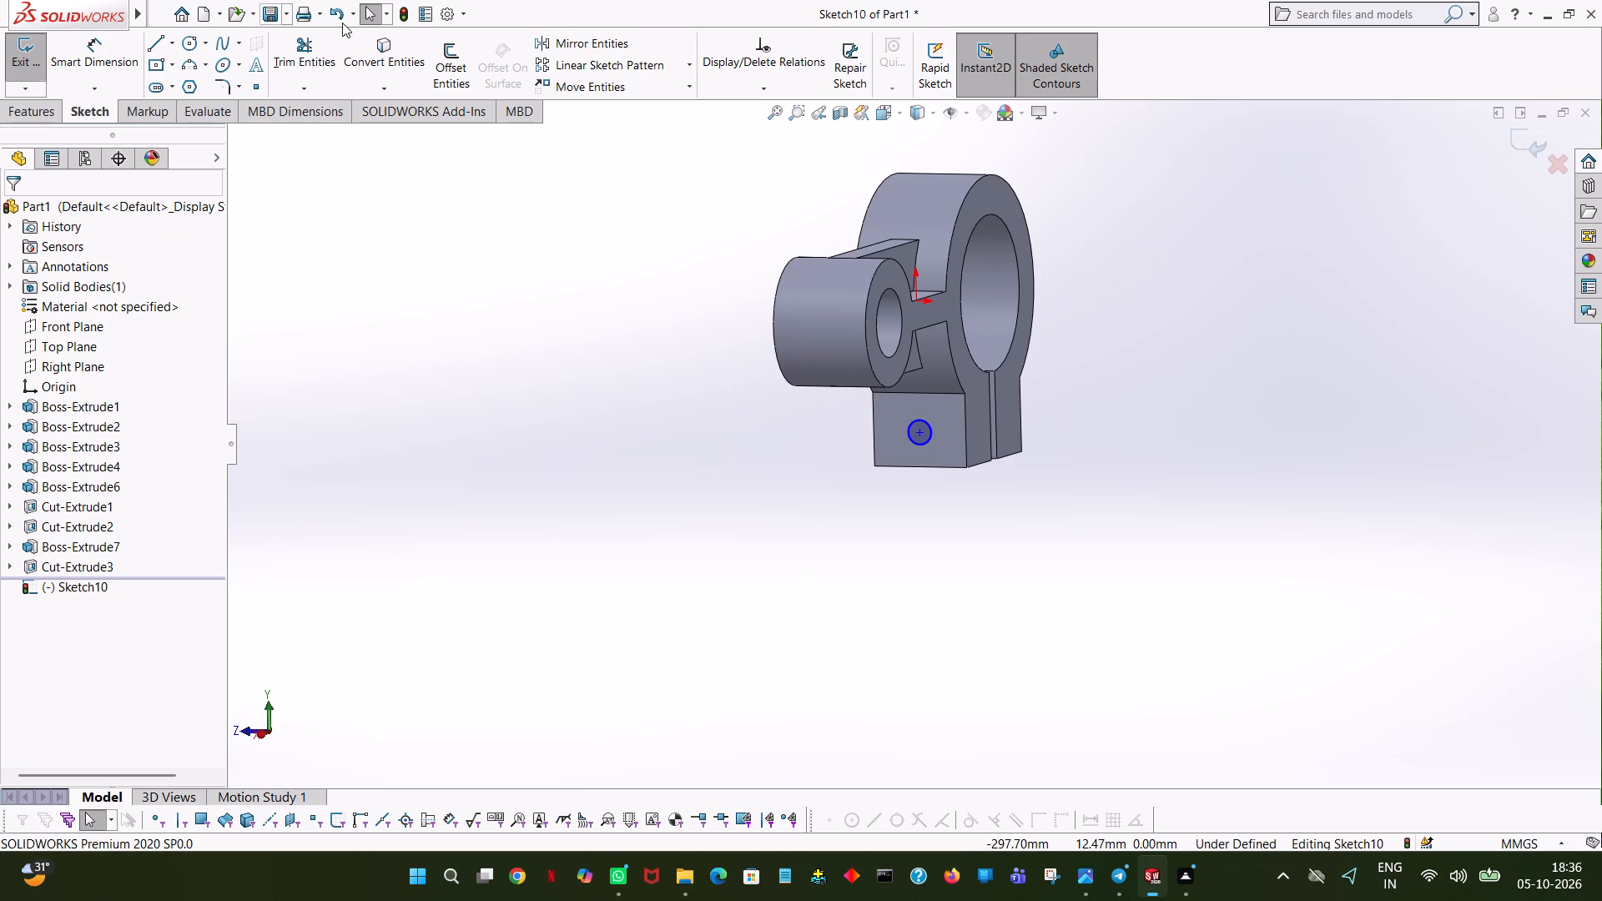
middle_click_drag(598, 385, 879, 431)
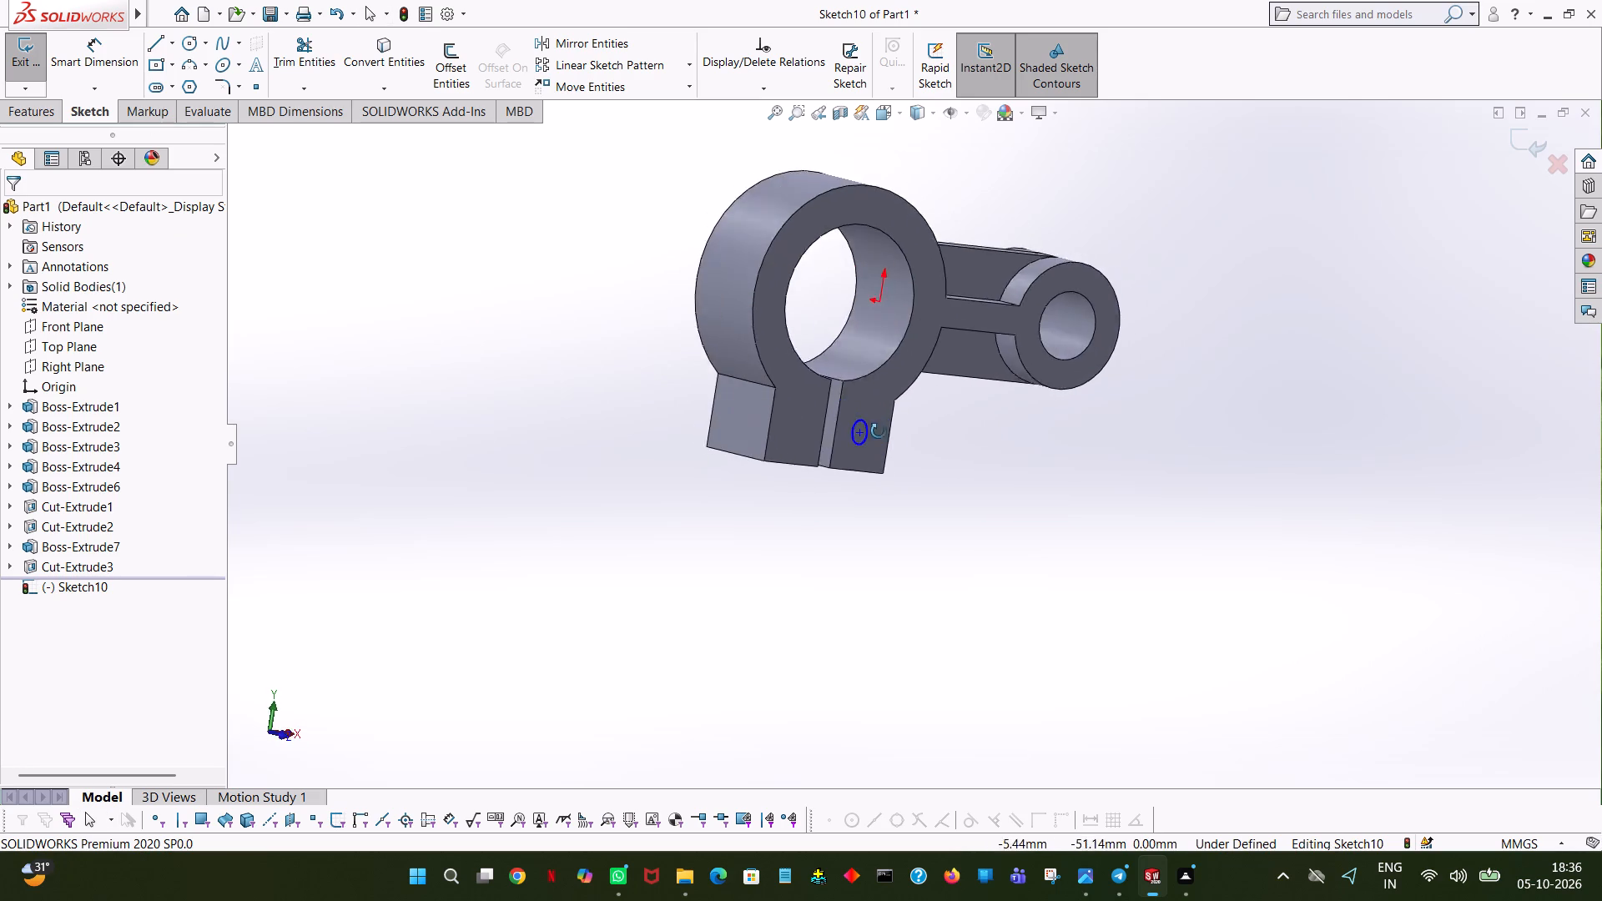
middle_click_drag(879, 431, 894, 443)
left_click(42, 103)
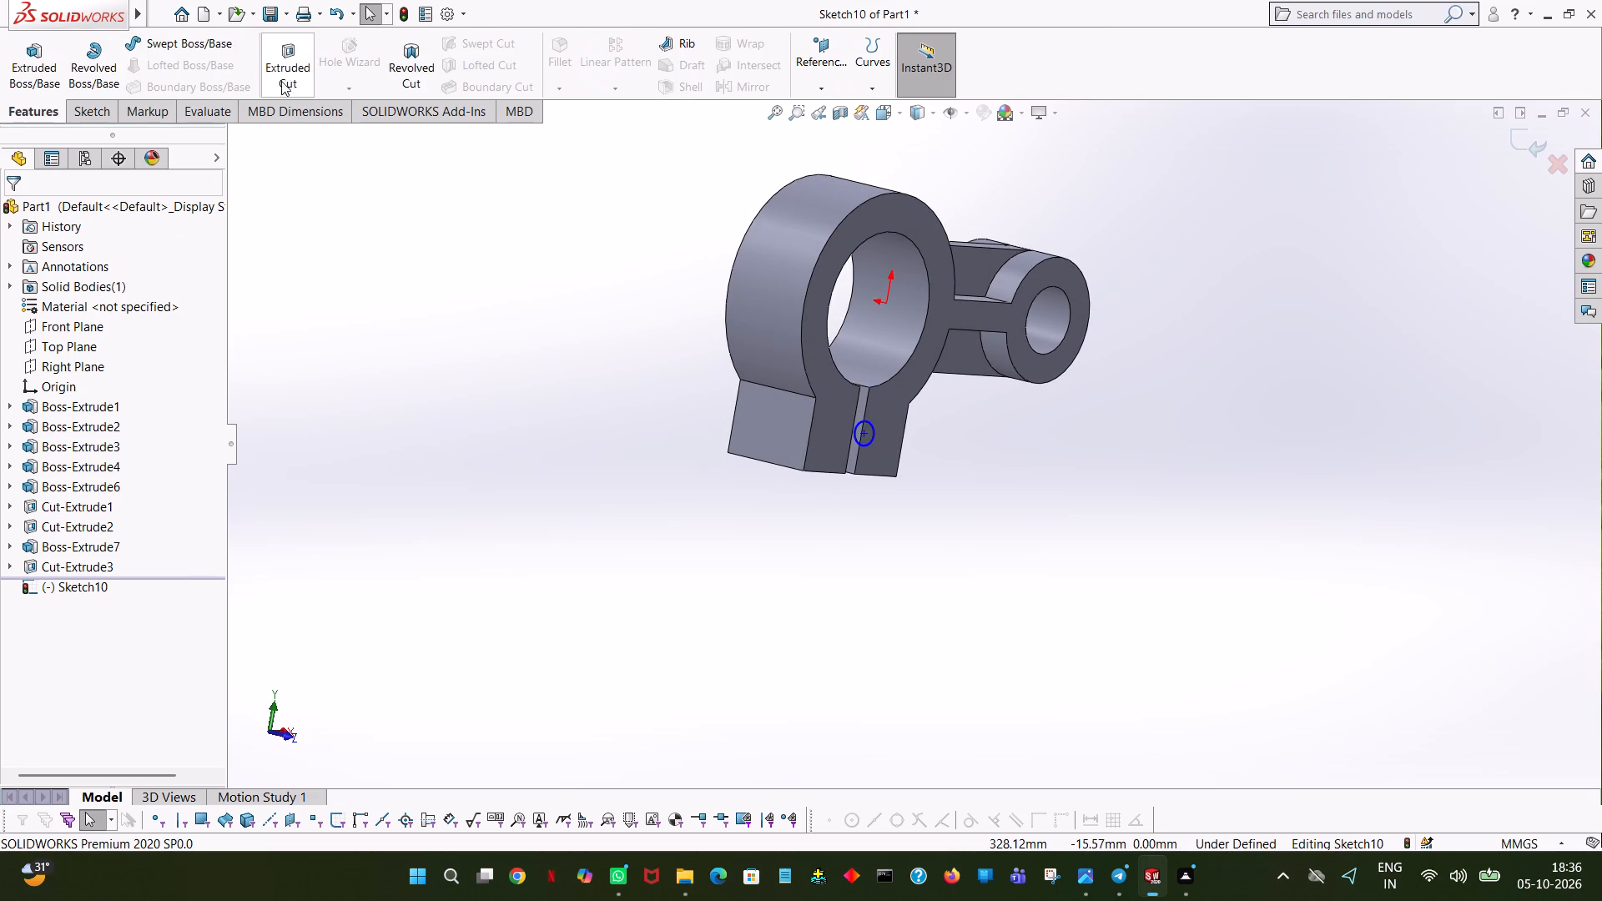
left_click(286, 80)
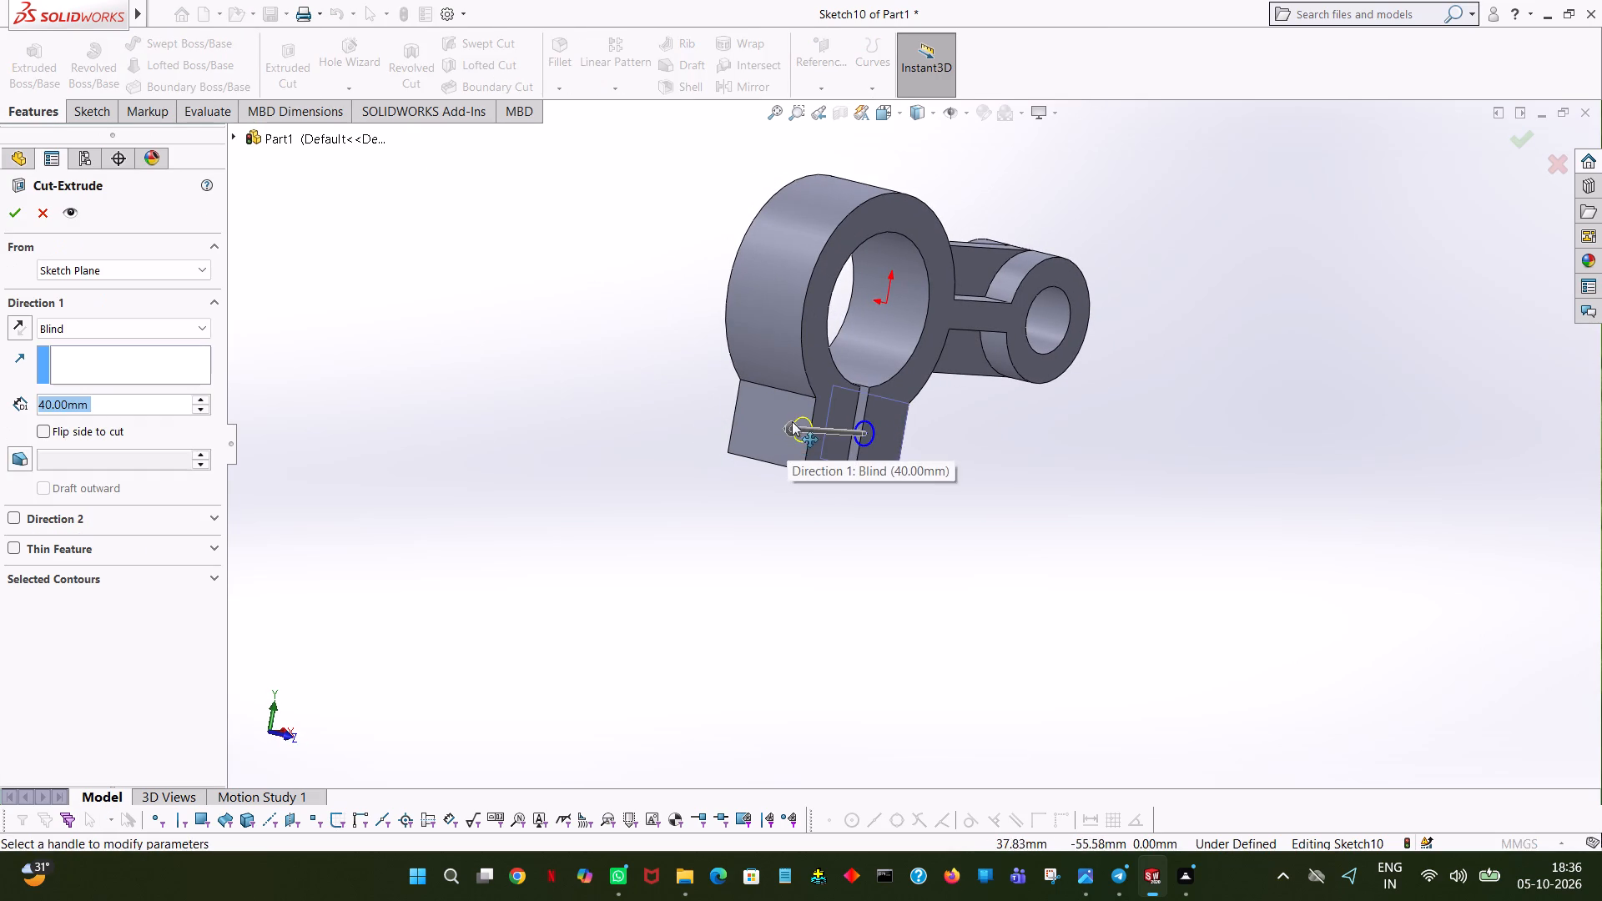
middle_click_drag(1081, 486, 996, 450)
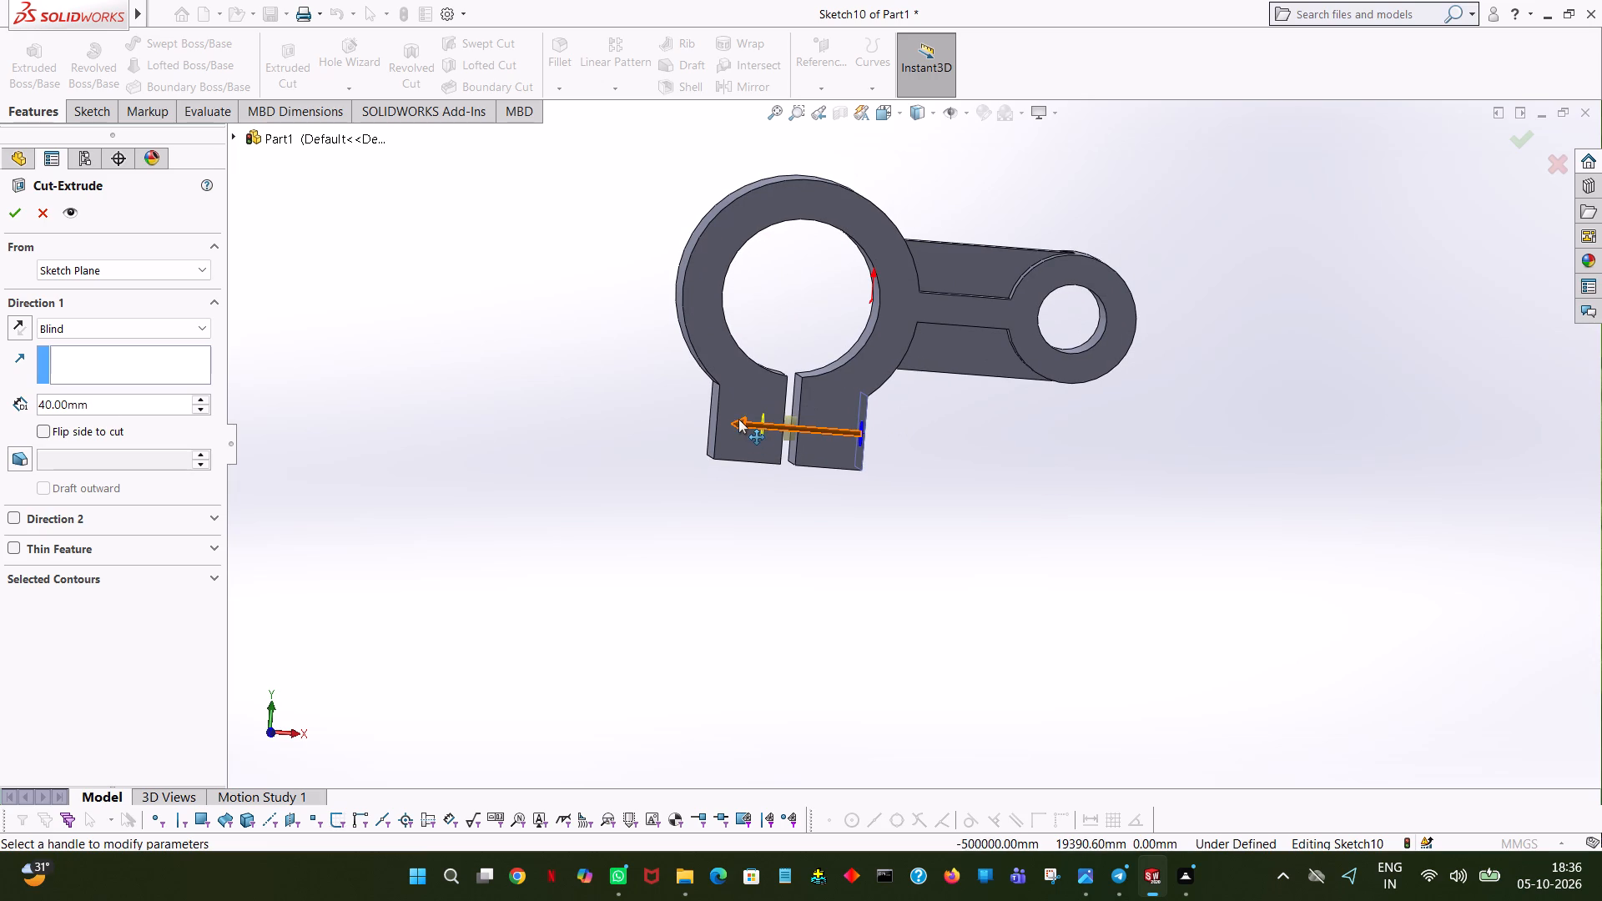
left_click_drag(742, 419, 601, 425)
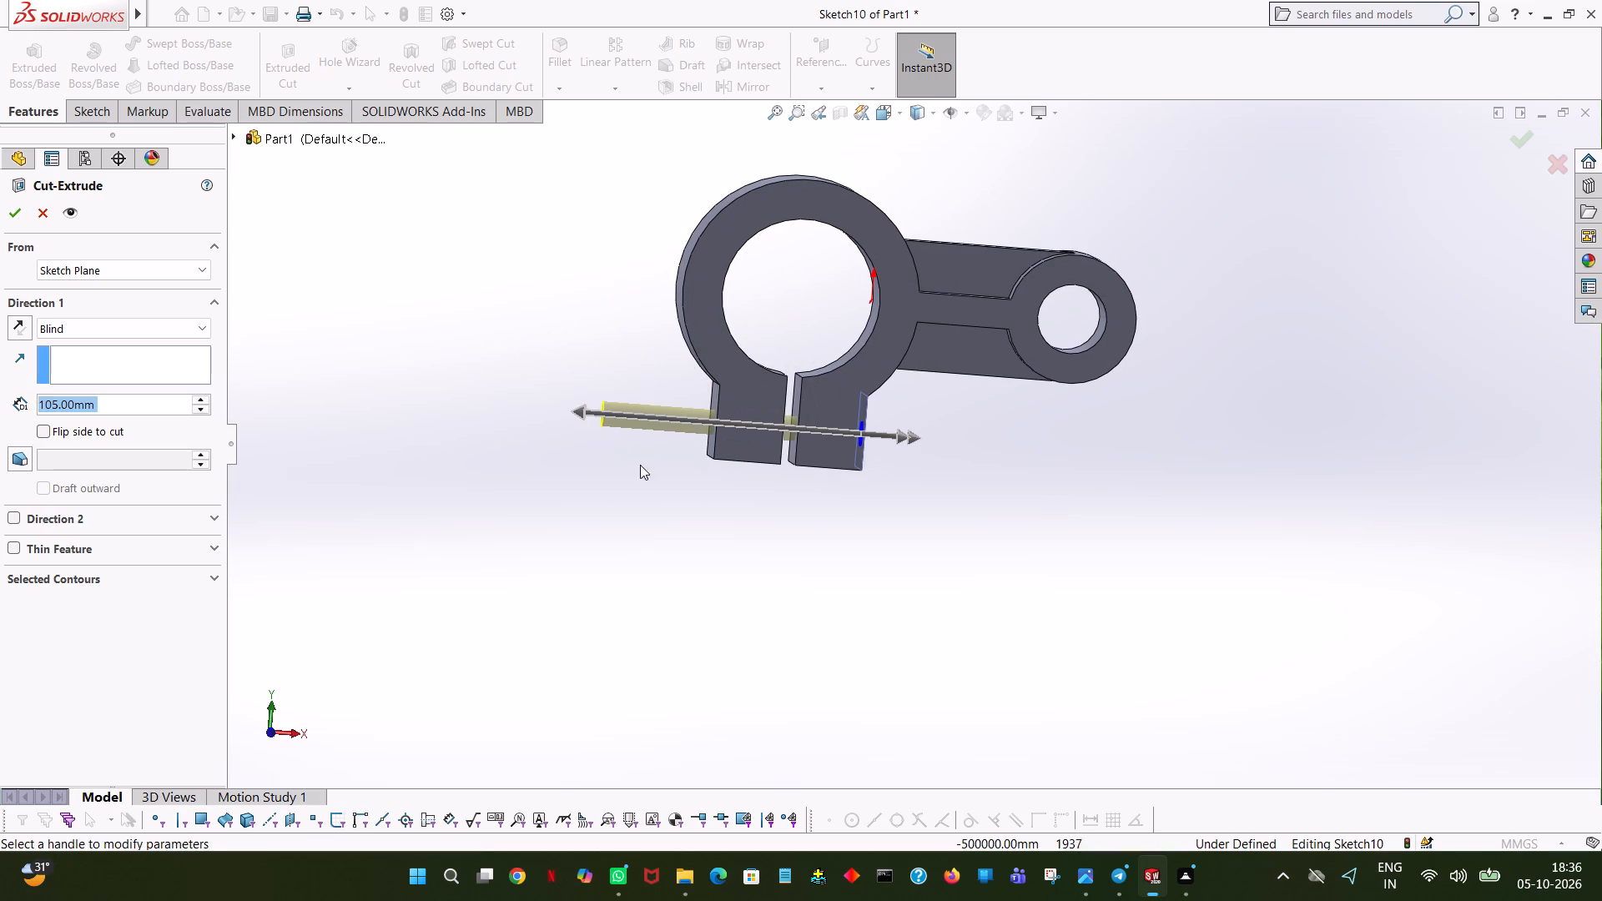
left_click(13, 209)
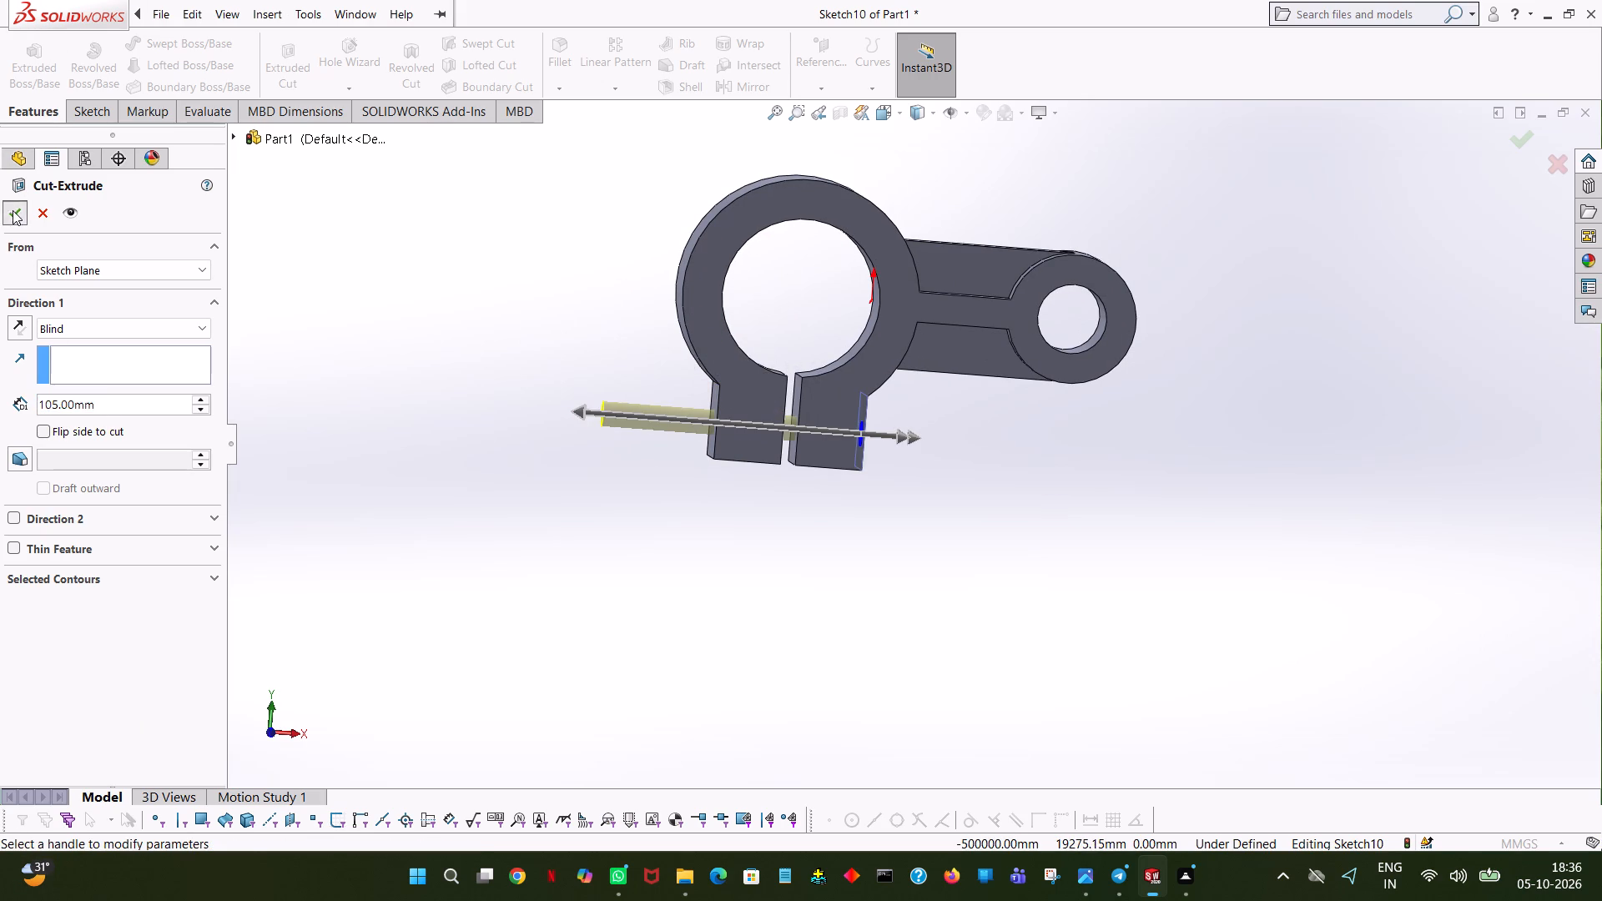
left_click(366, 225)
Start a face appearance on the clamp's flat front face and settle on cyan from the standard colours.
middle_click_drag(626, 335, 567, 320)
middle_click_drag(463, 296, 276, 224)
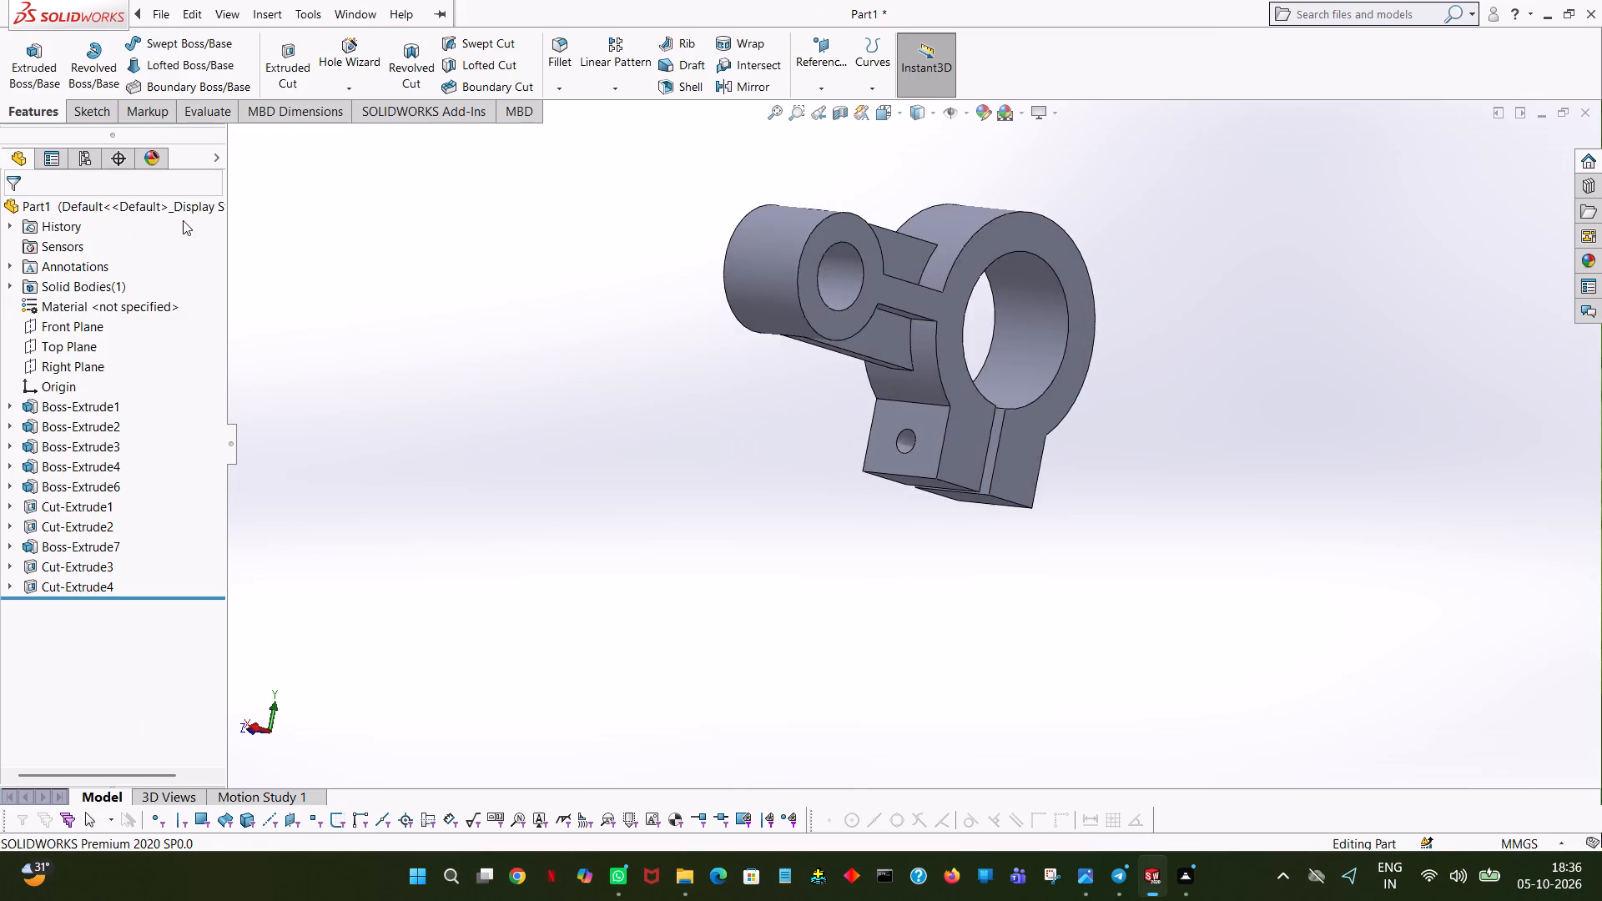
middle_click_drag(27, 286, 94, 303)
middle_click_drag(1060, 436, 1216, 496)
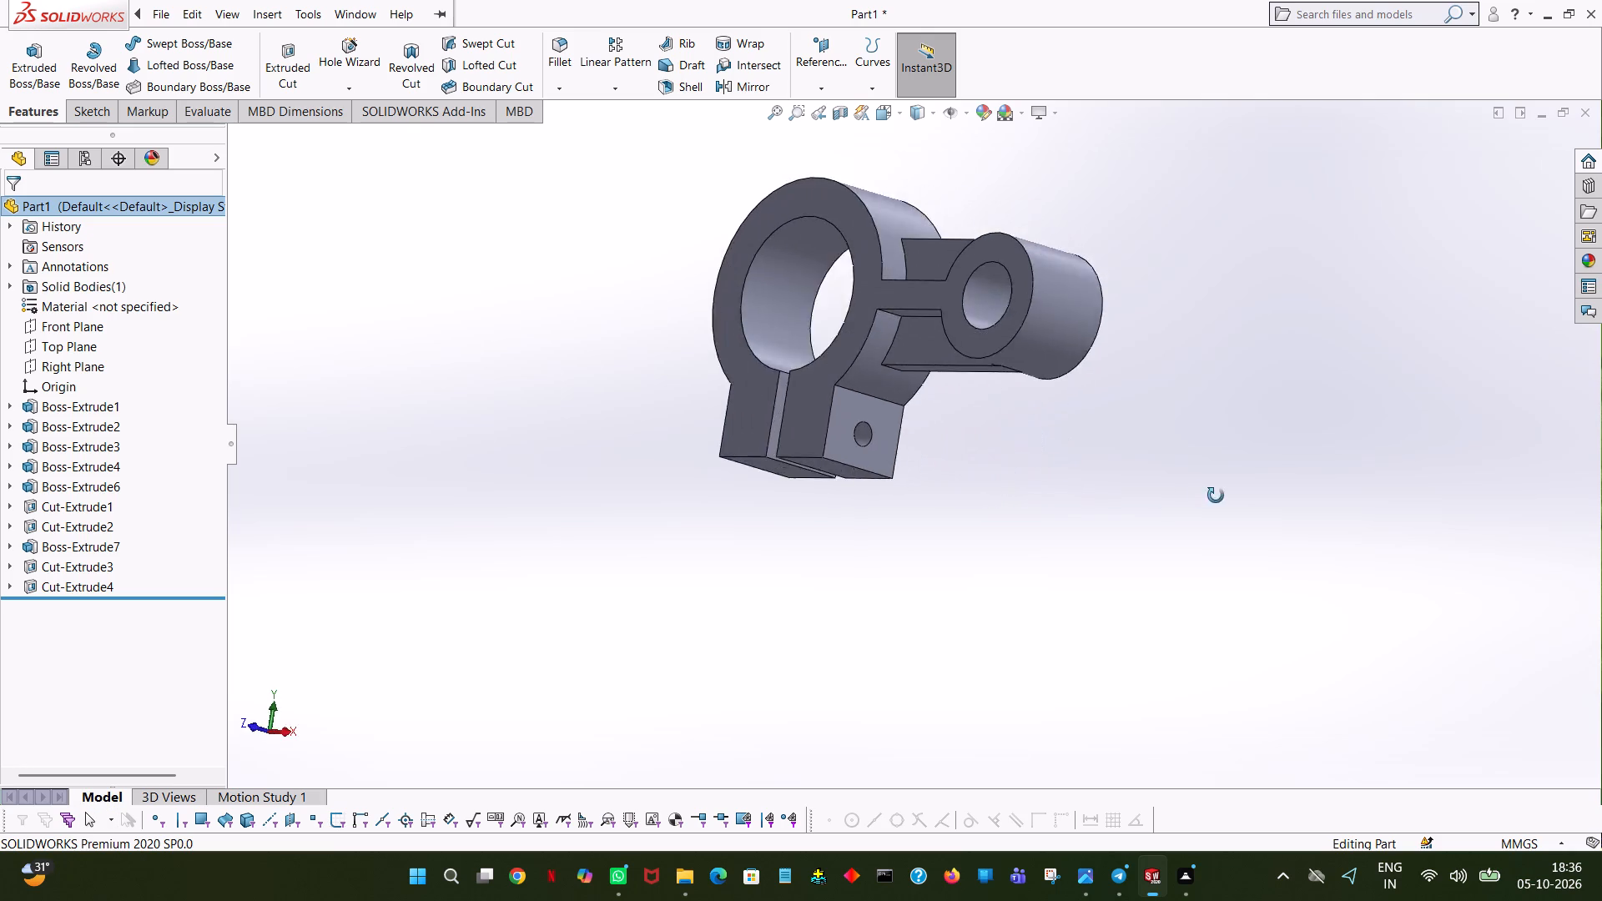
middle_click_drag(1216, 496, 1294, 603)
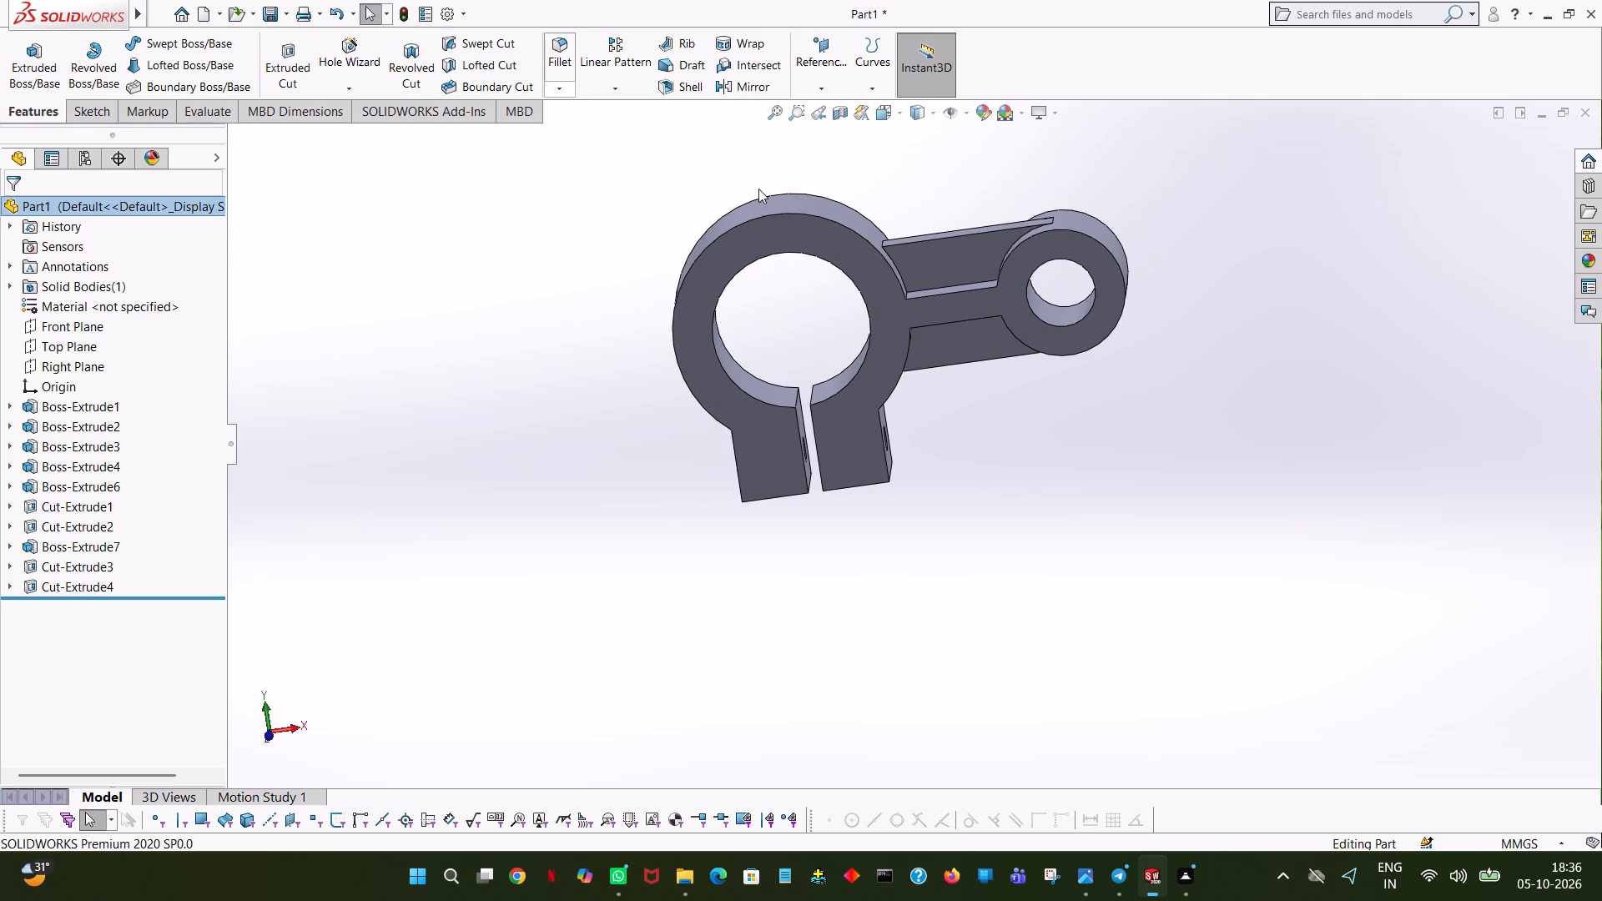
left_click(804, 227)
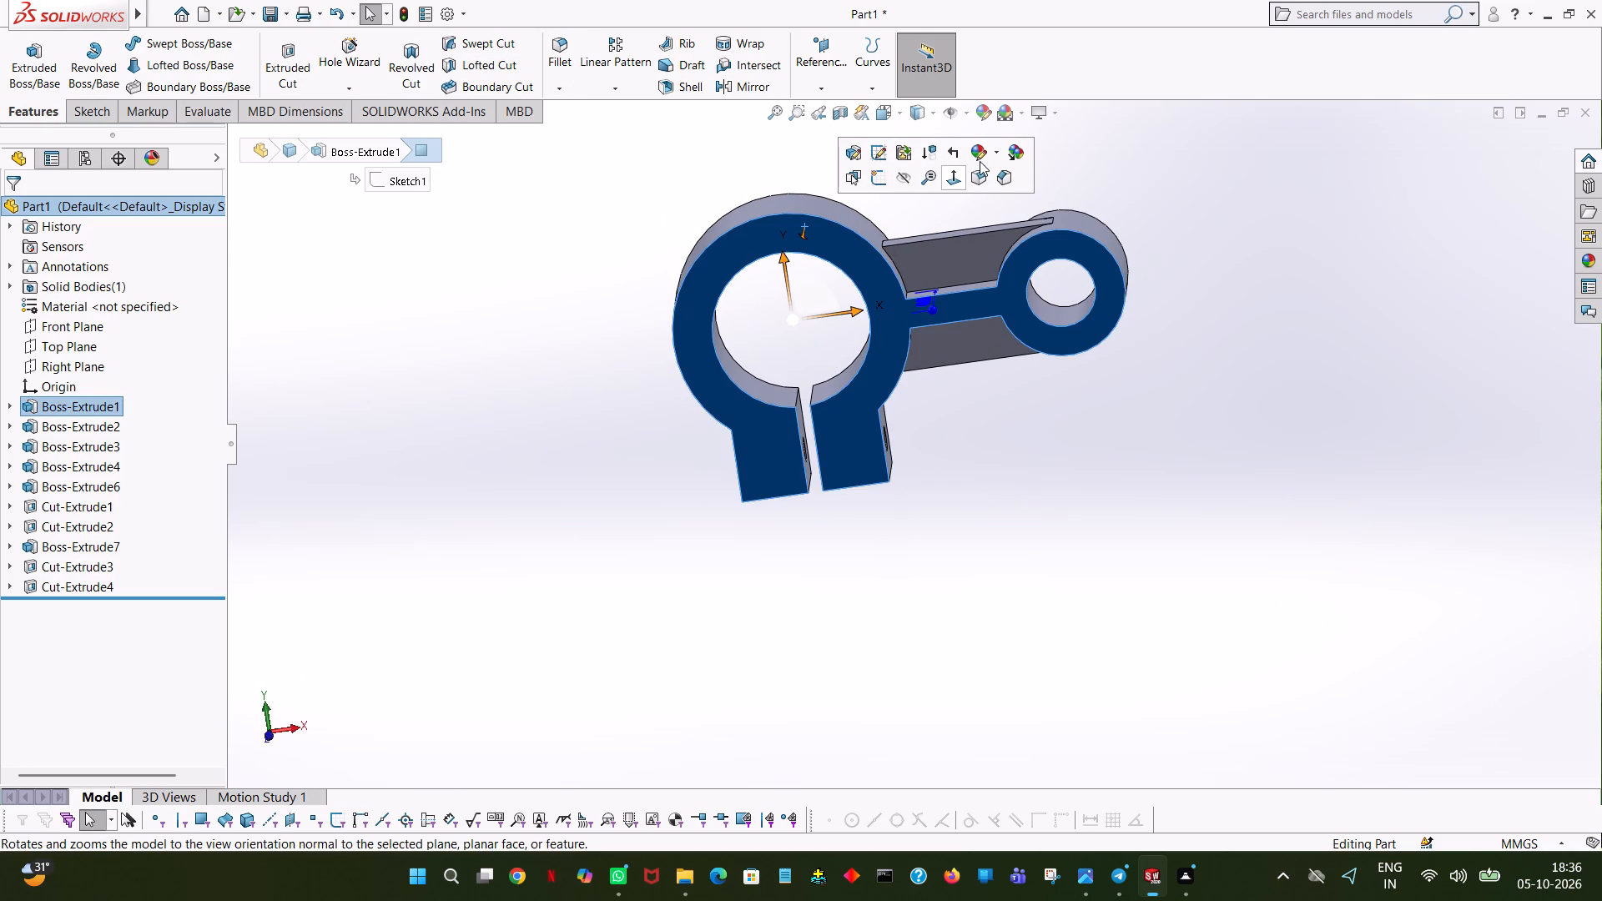
left_click(980, 145)
left_click(980, 153)
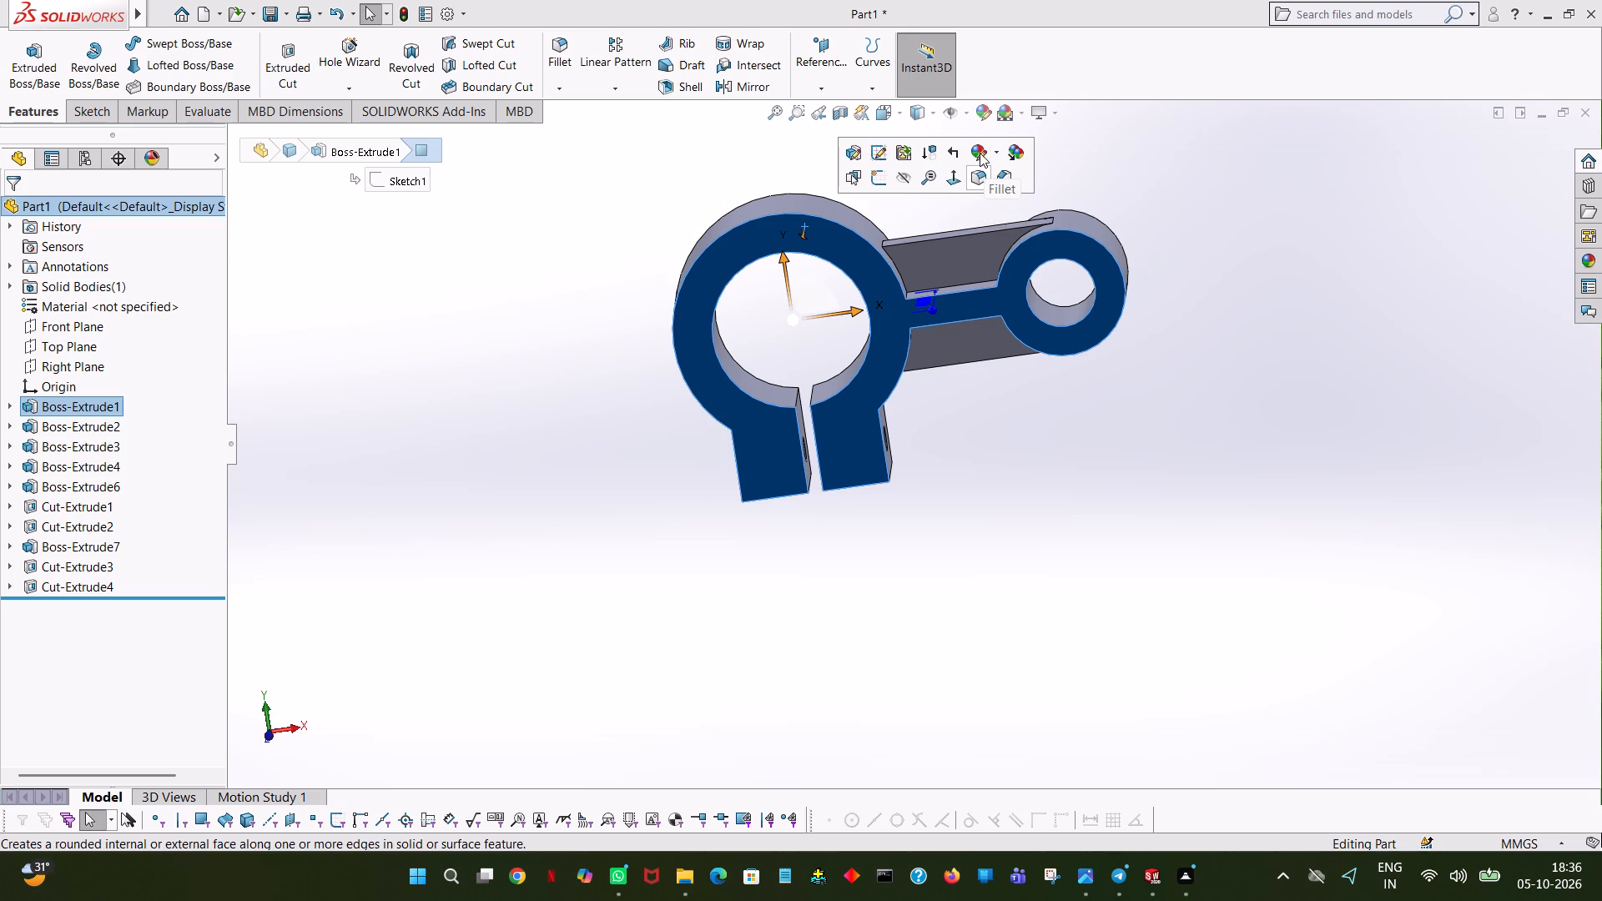
left_click(1016, 186)
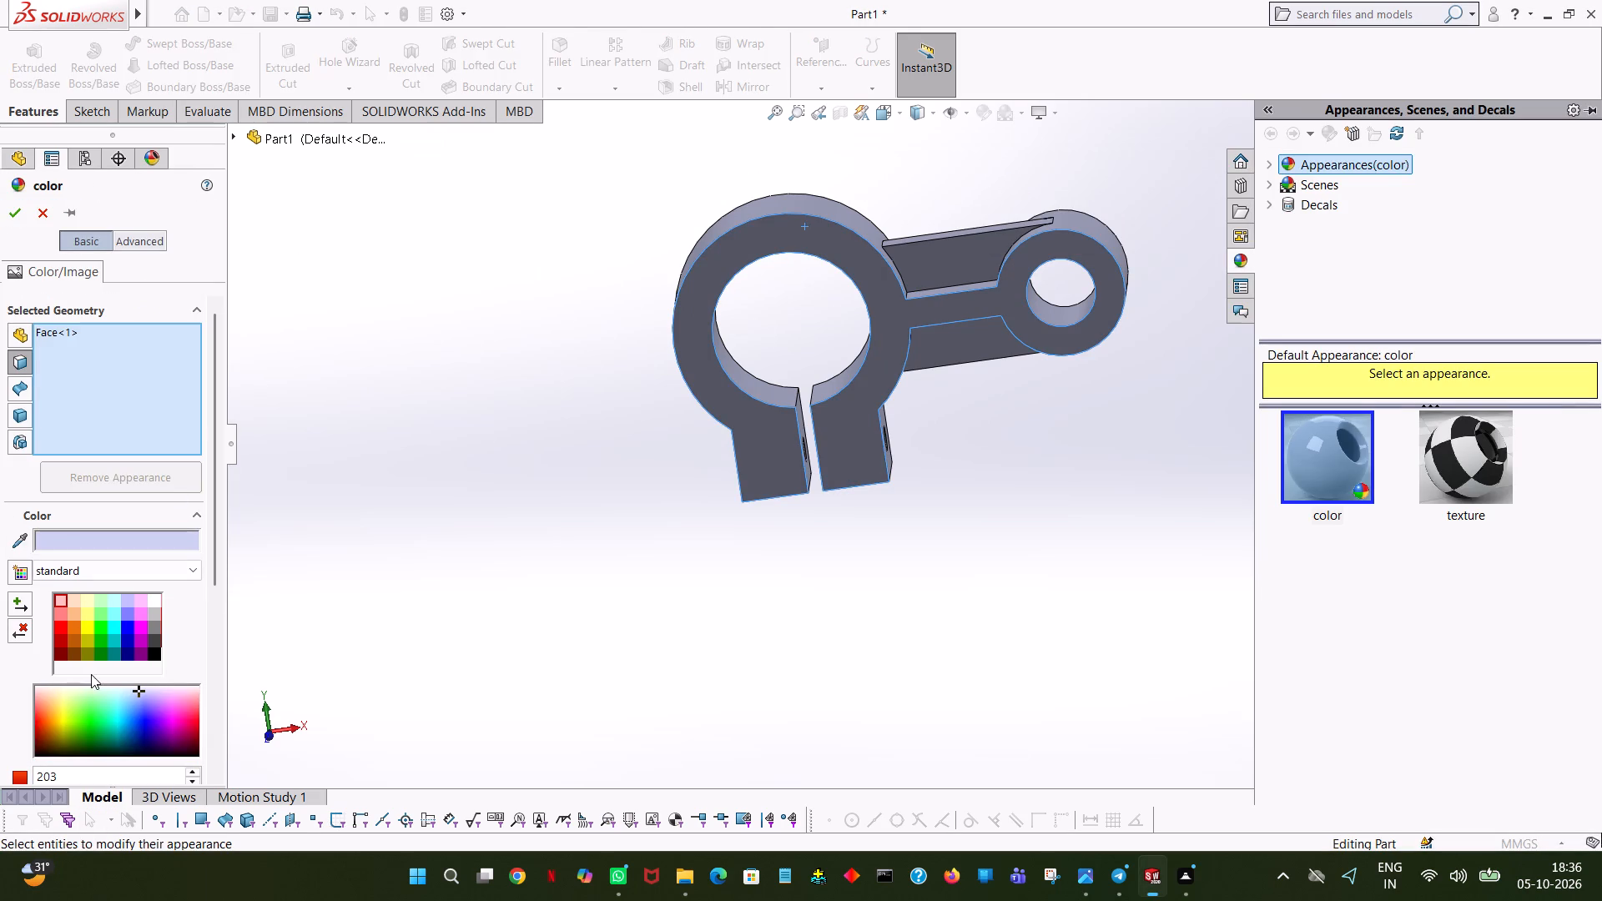
left_click(87, 636)
left_click(86, 617)
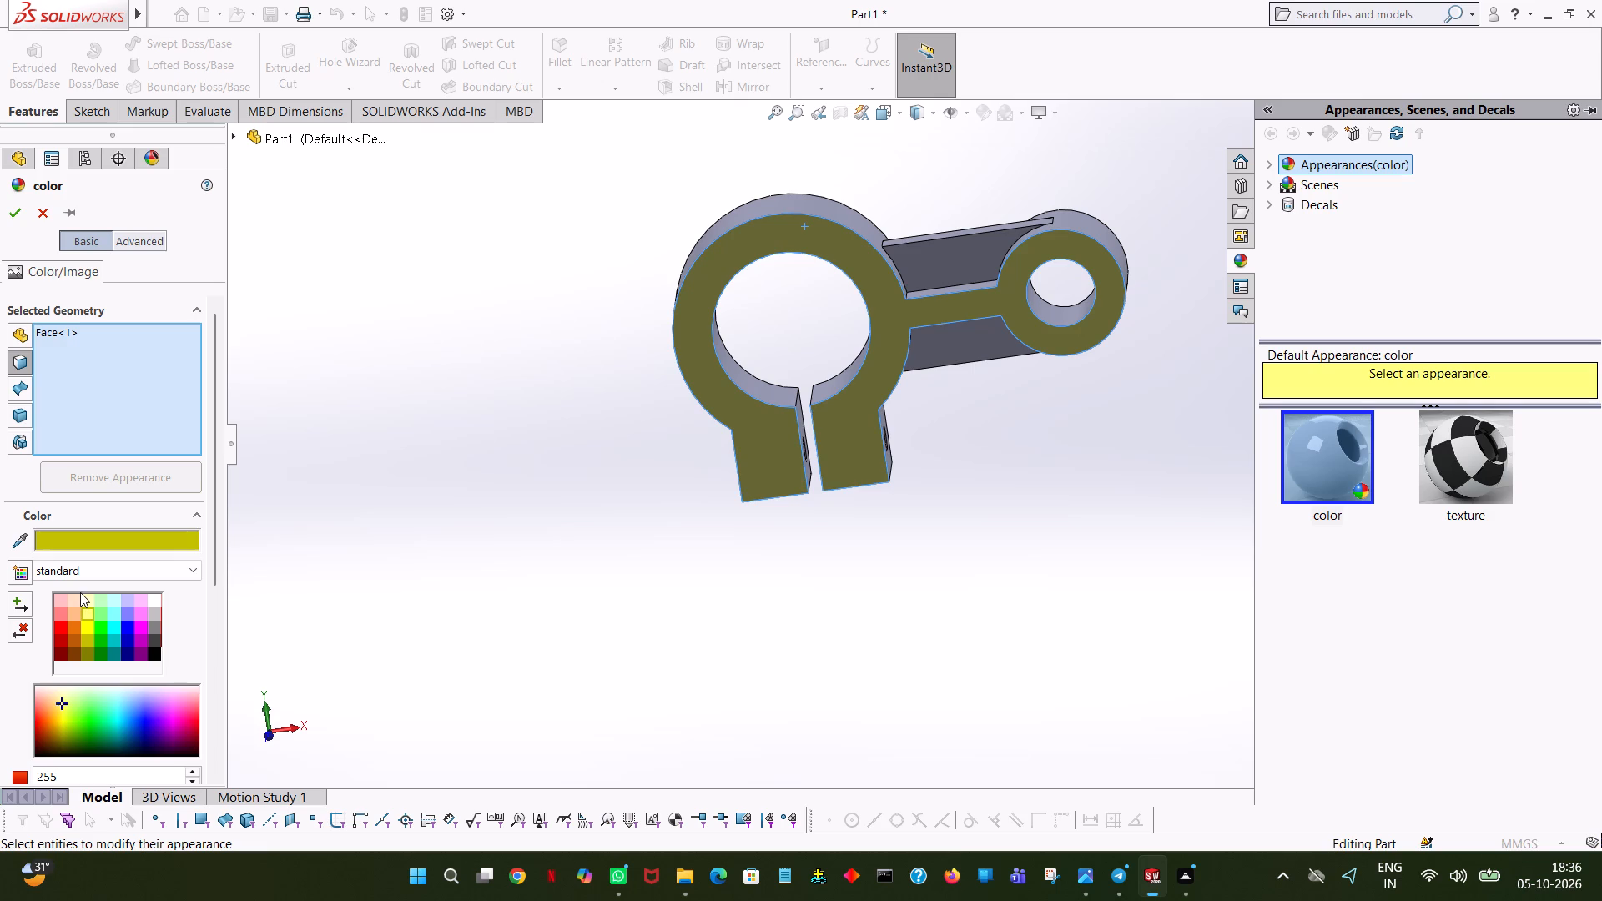
left_click(80, 596)
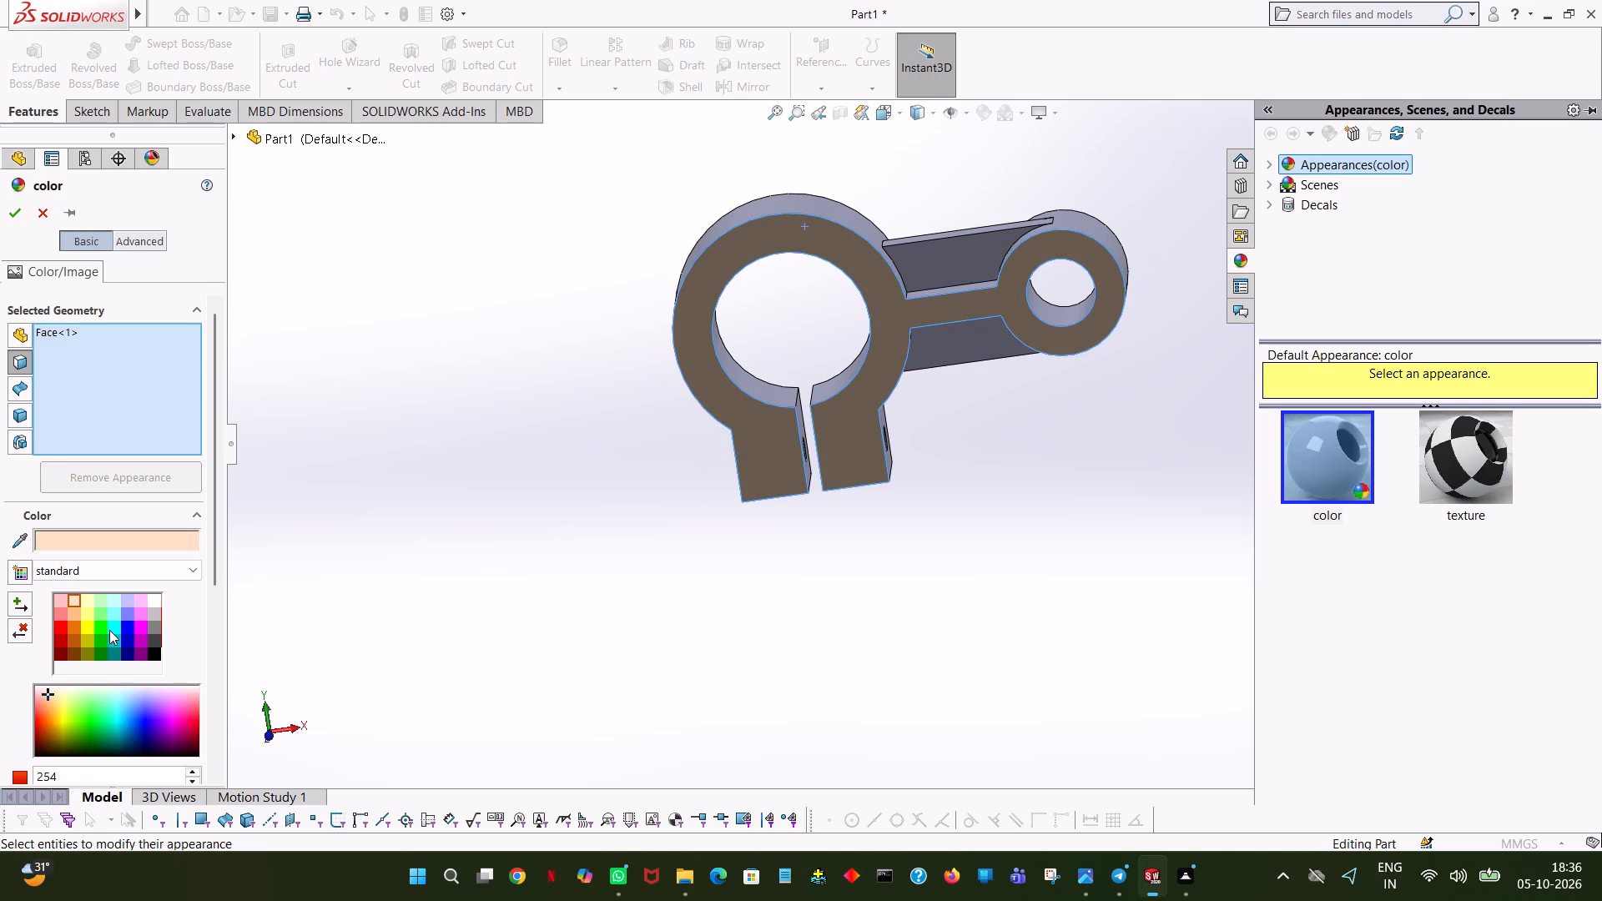
left_click(109, 630)
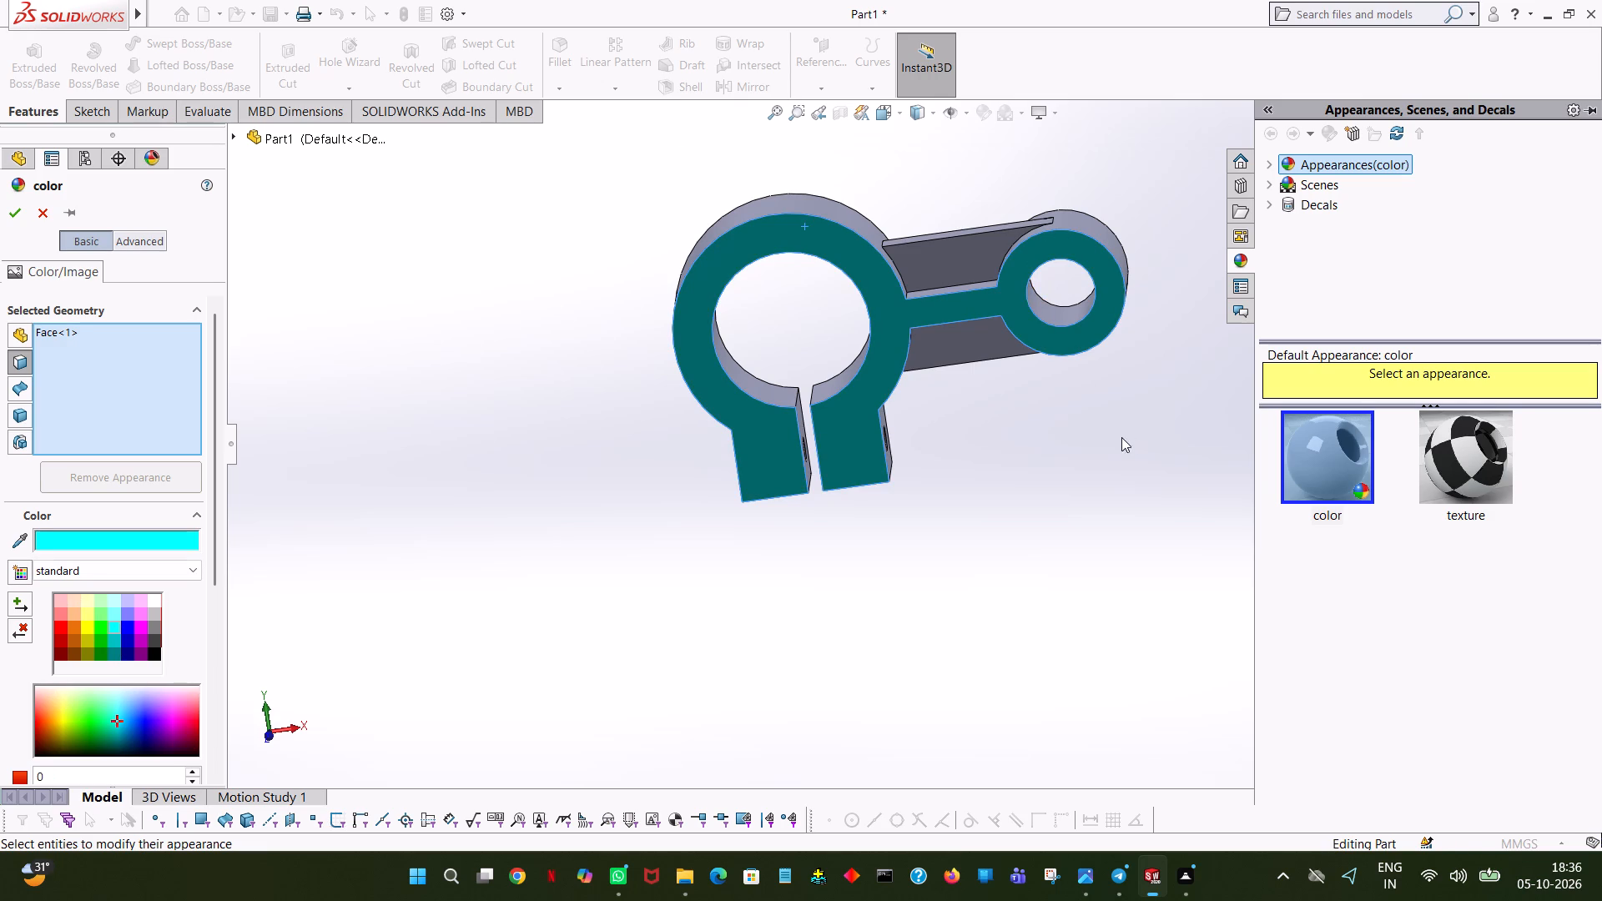
Add the opposite flat face of the clamp to the cyan appearance and apply it.
middle_click_drag(1121, 437, 827, 527)
left_click(991, 208)
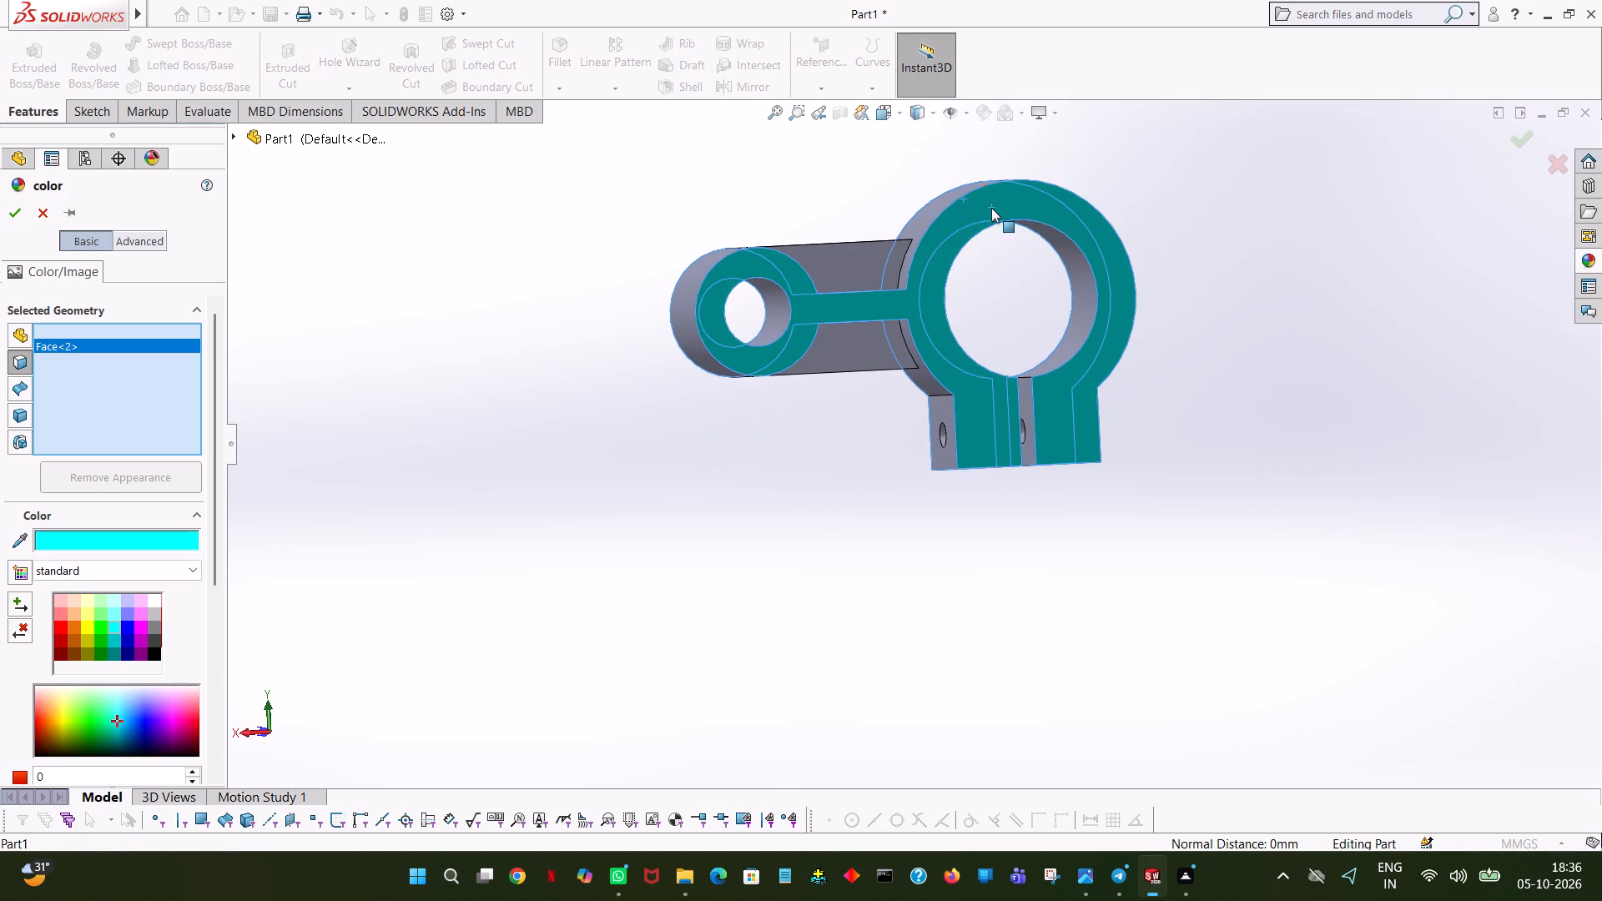
middle_click_drag(809, 473, 1170, 444)
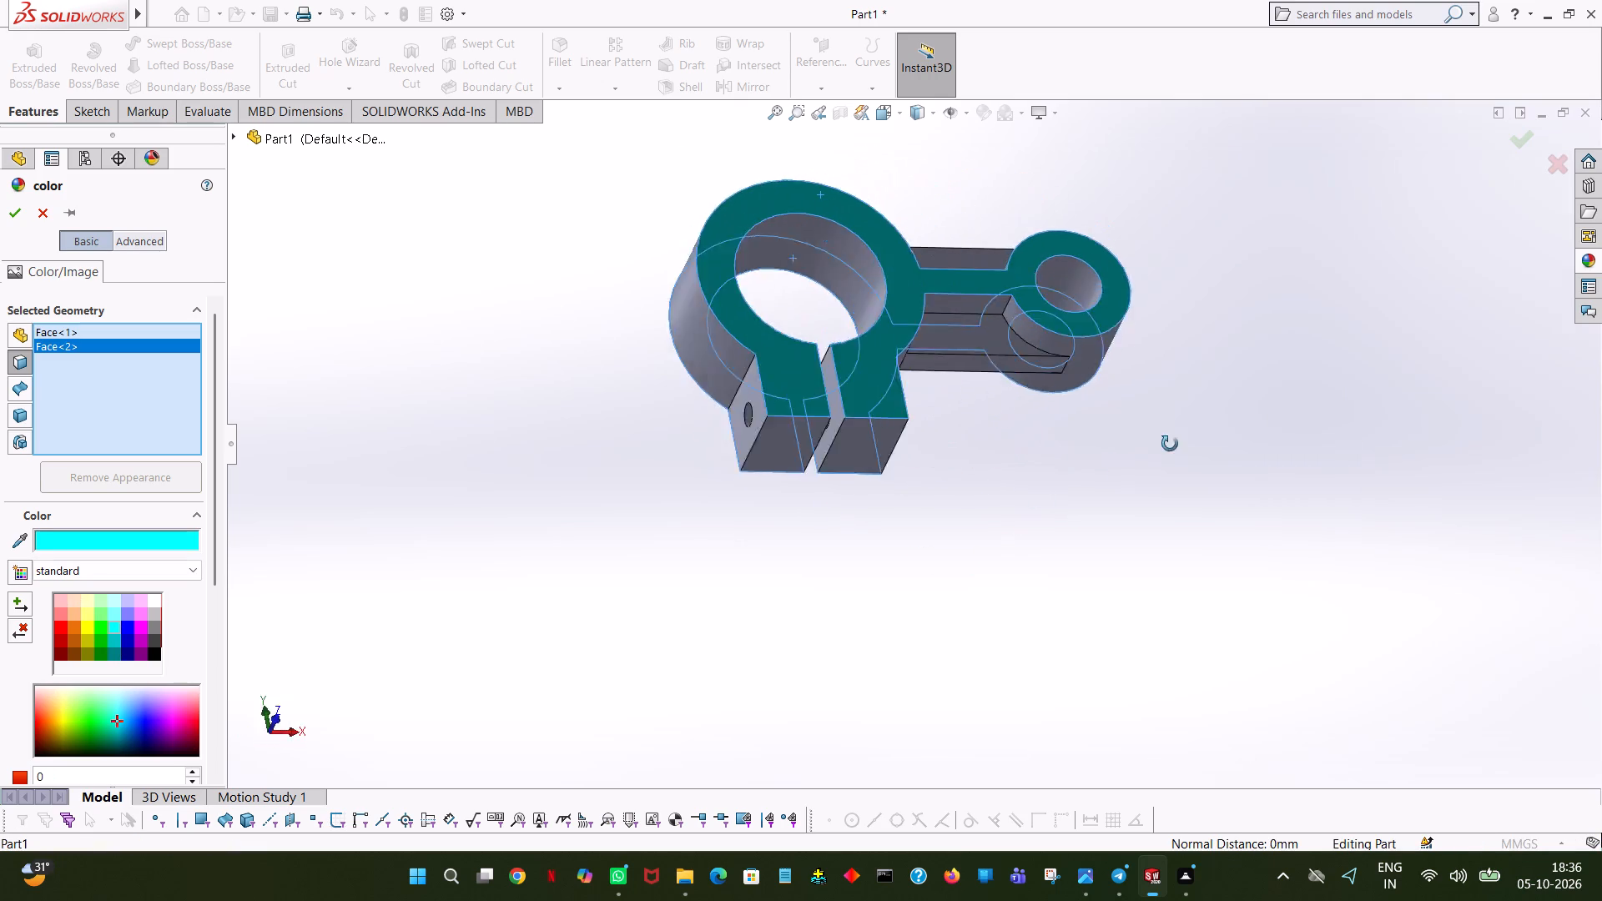
middle_click_drag(1170, 444, 1224, 586)
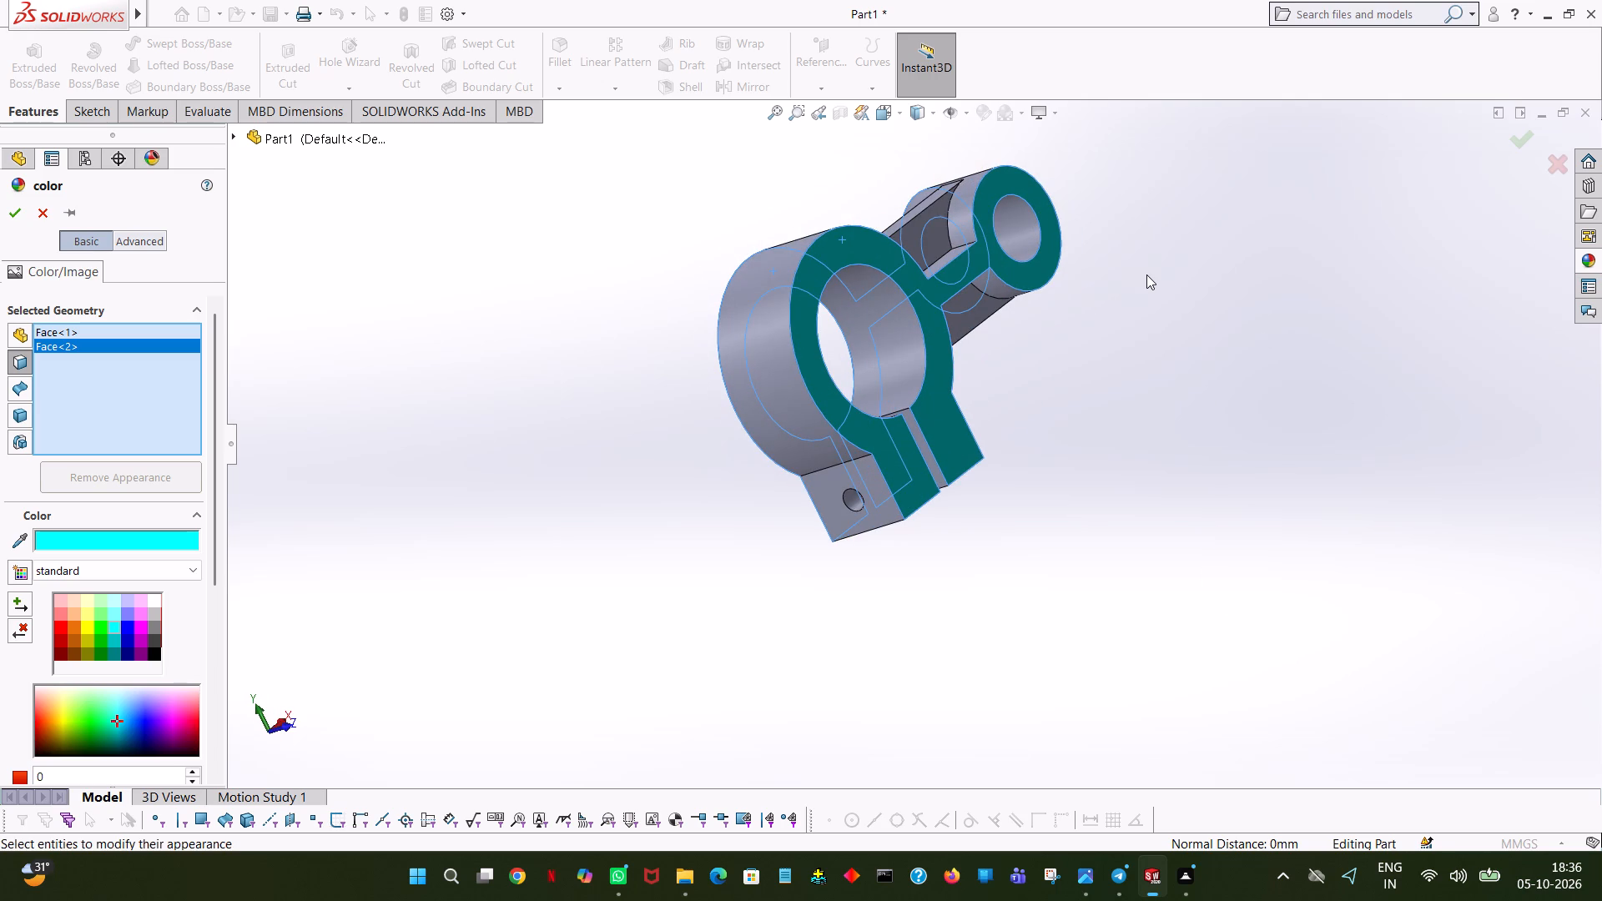
middle_click_drag(1146, 274, 1135, 439)
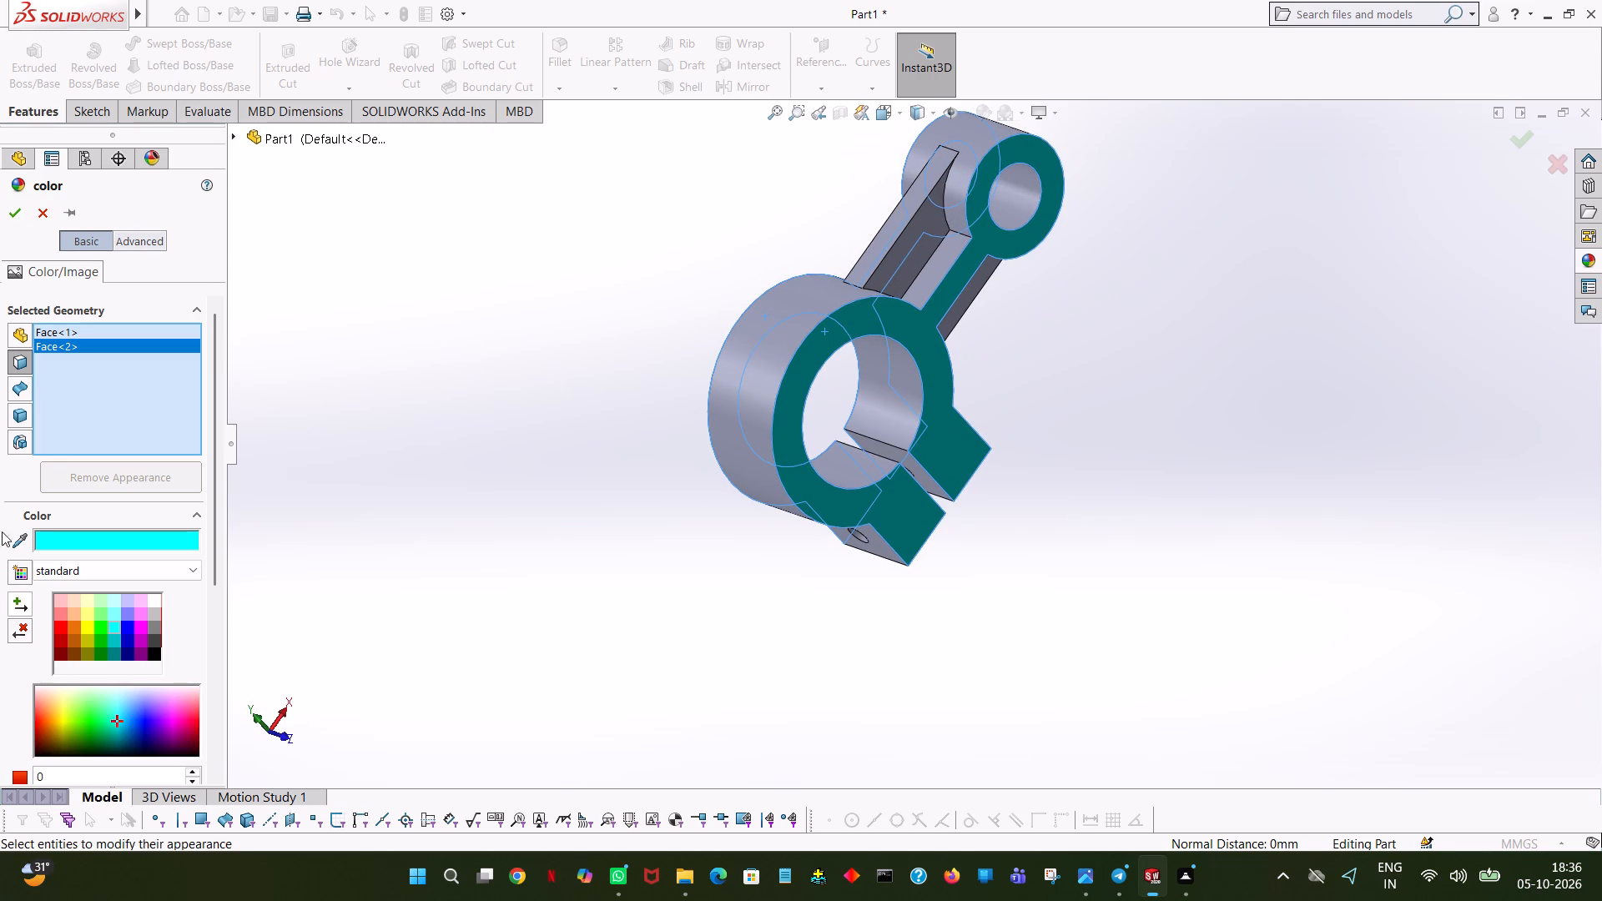
left_click(16, 204)
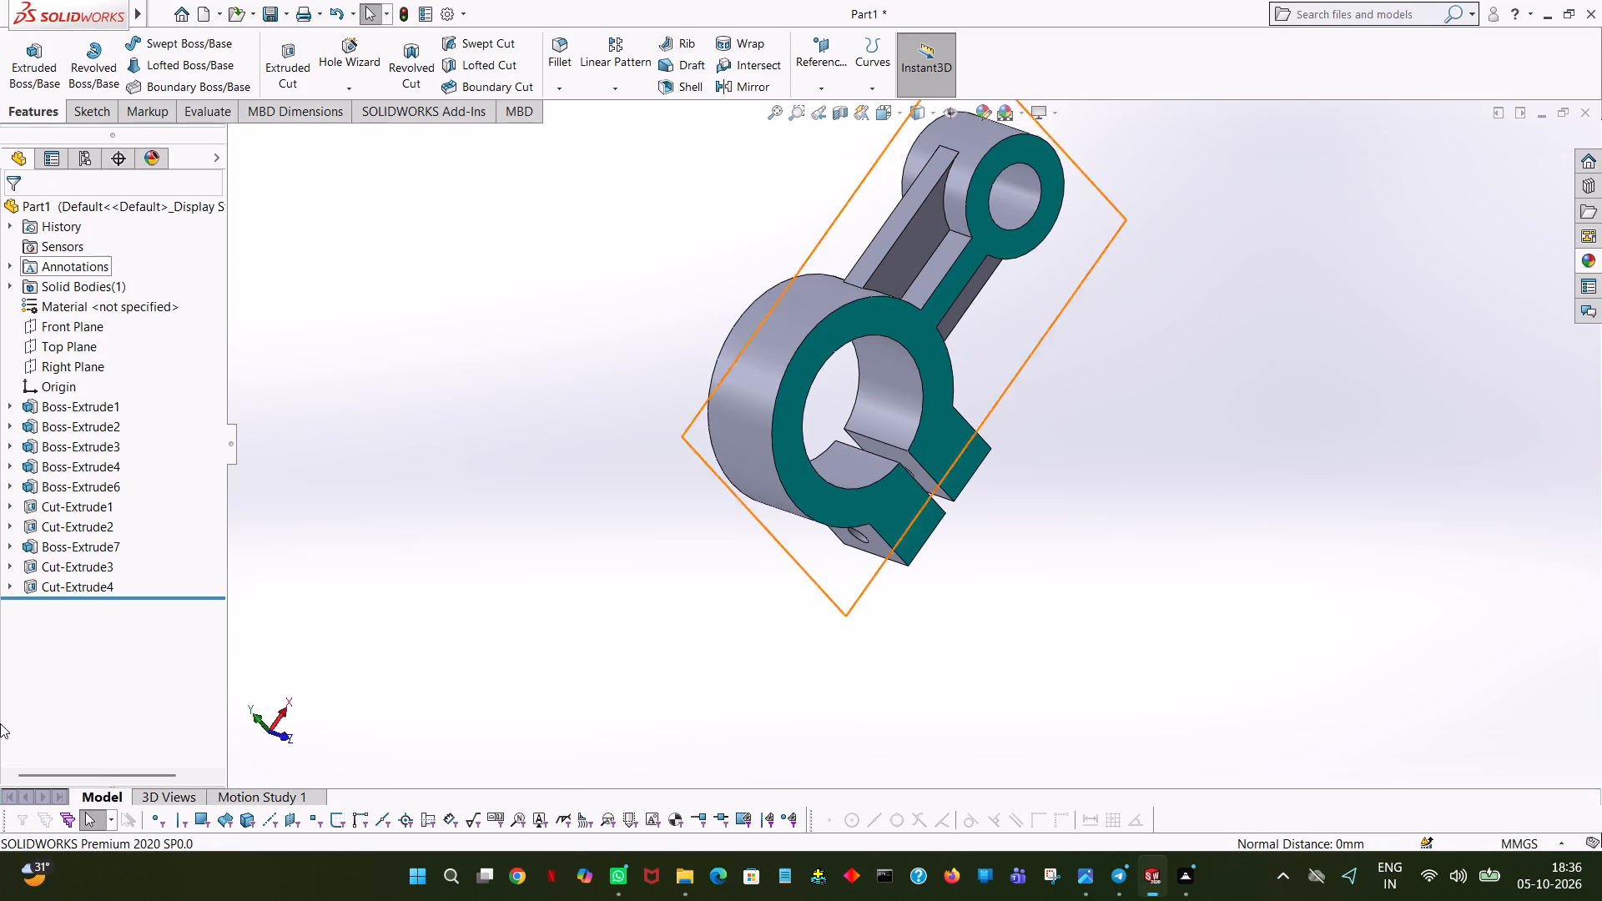
Colour the outer cylindrical faces of the clamp body and the hub black.
middle_click_drag(485, 655, 845, 570)
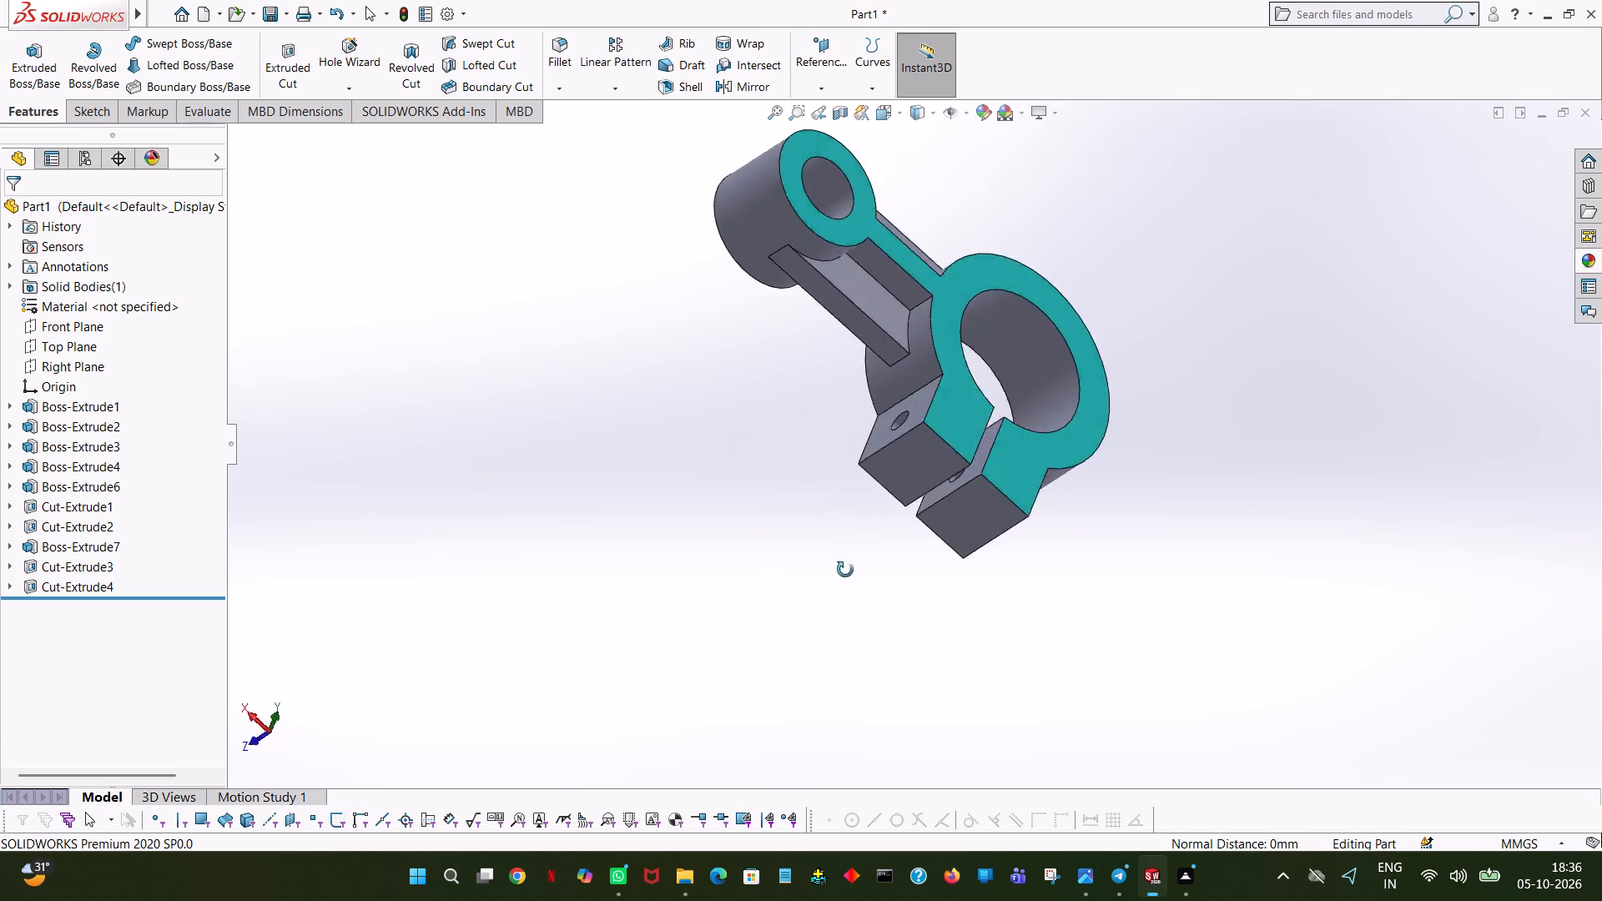
middle_click_drag(845, 570, 1141, 604)
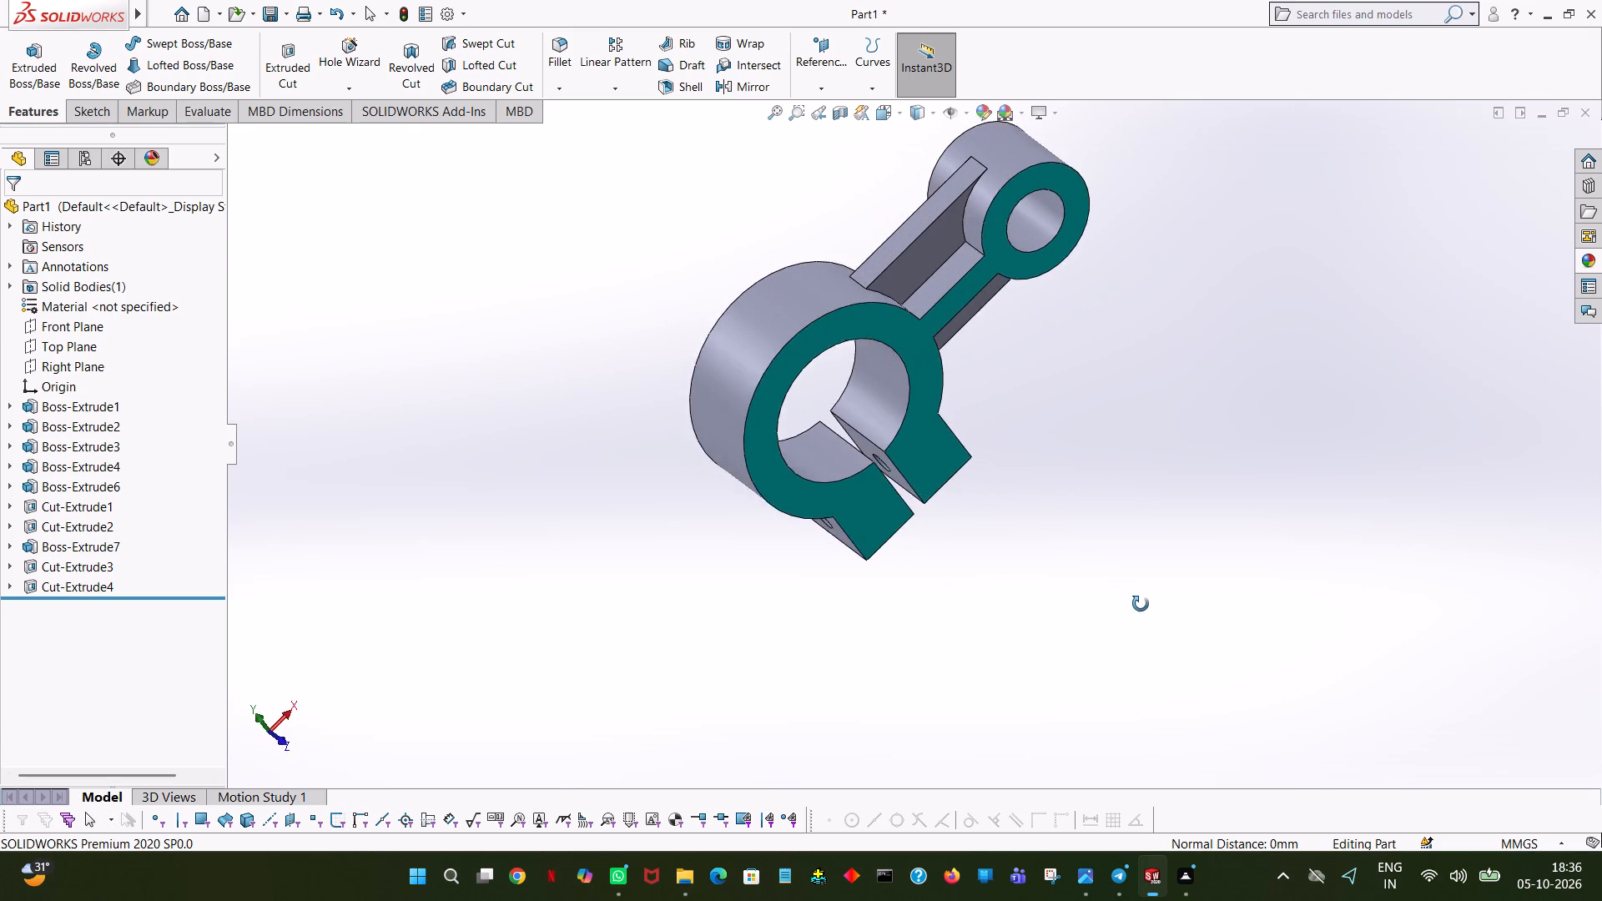
middle_click_drag(1141, 604, 1169, 724)
middle_click(1169, 725)
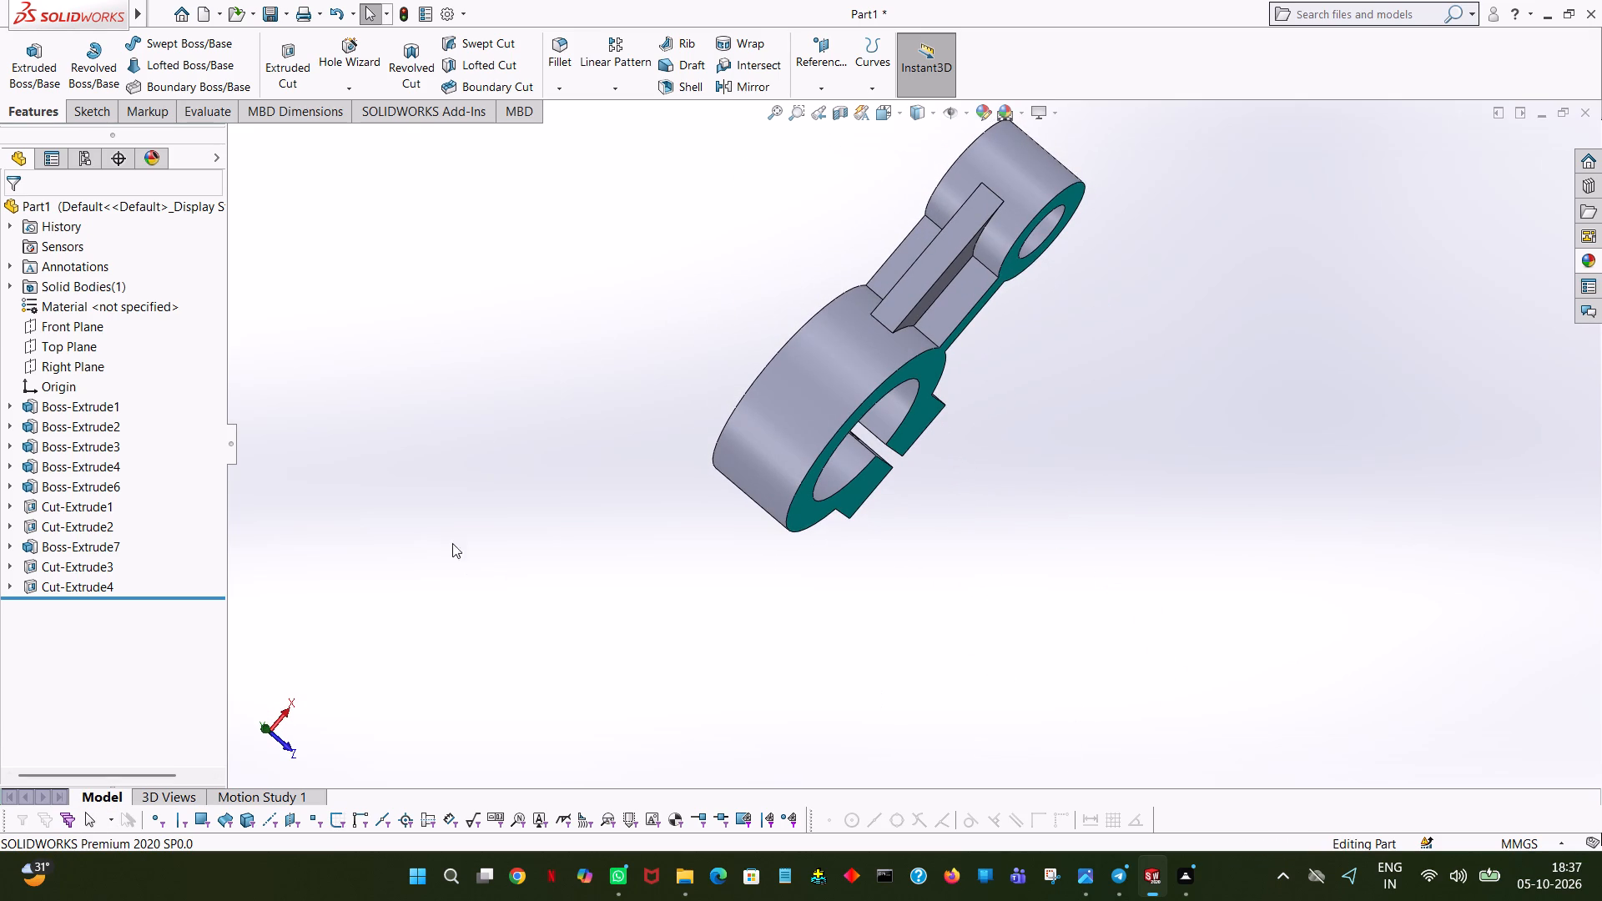
left_click(776, 406)
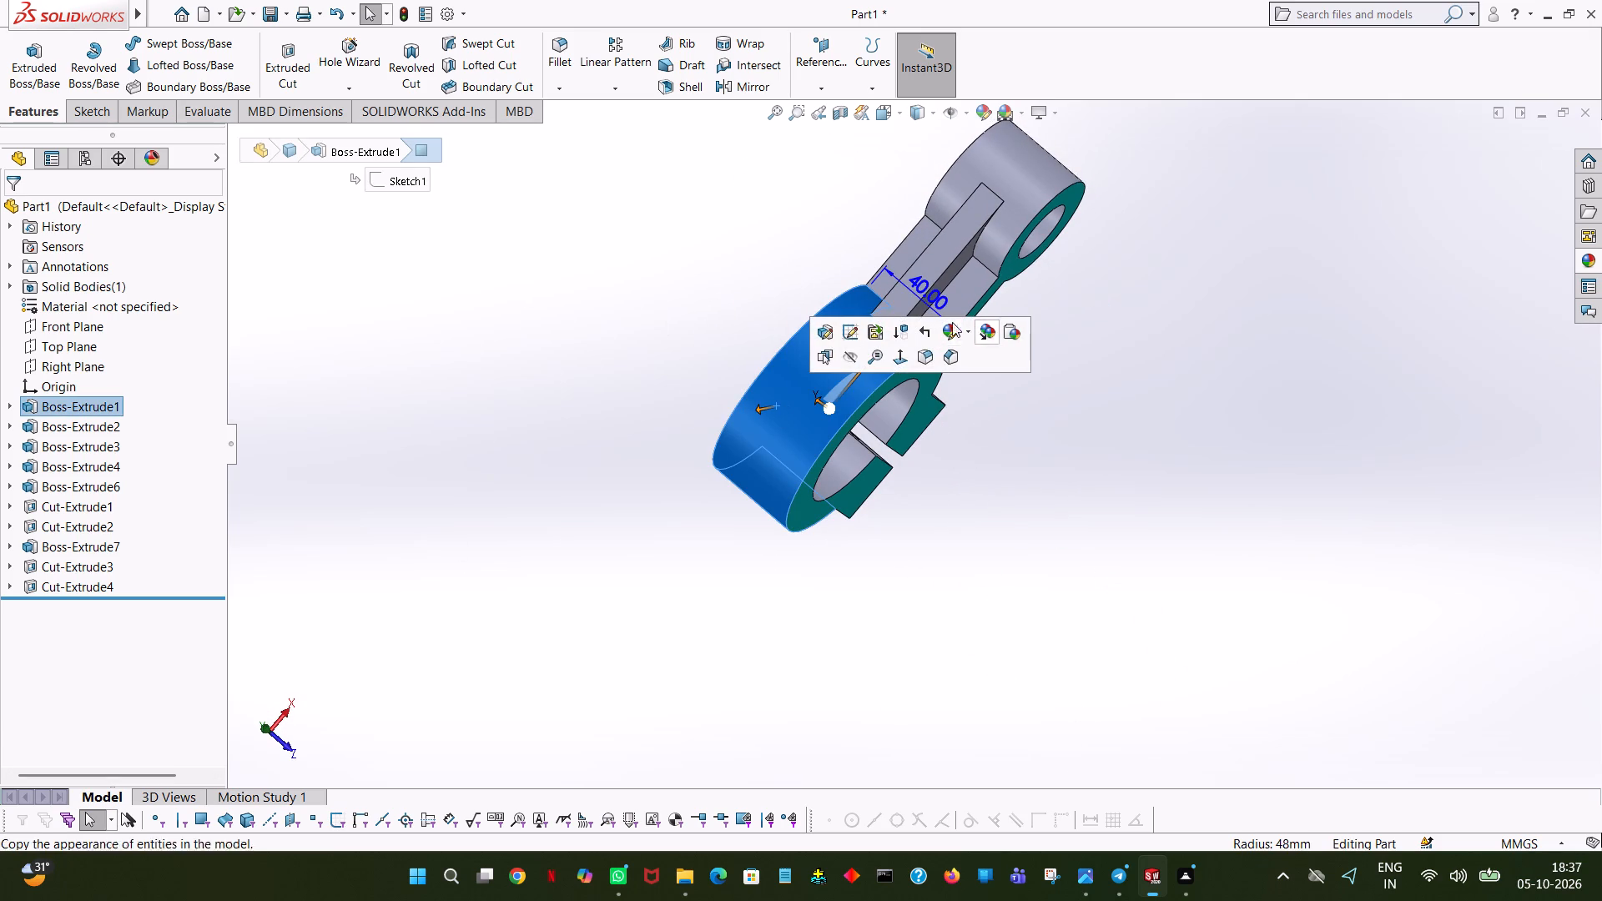
left_click(952, 329)
left_click(955, 325)
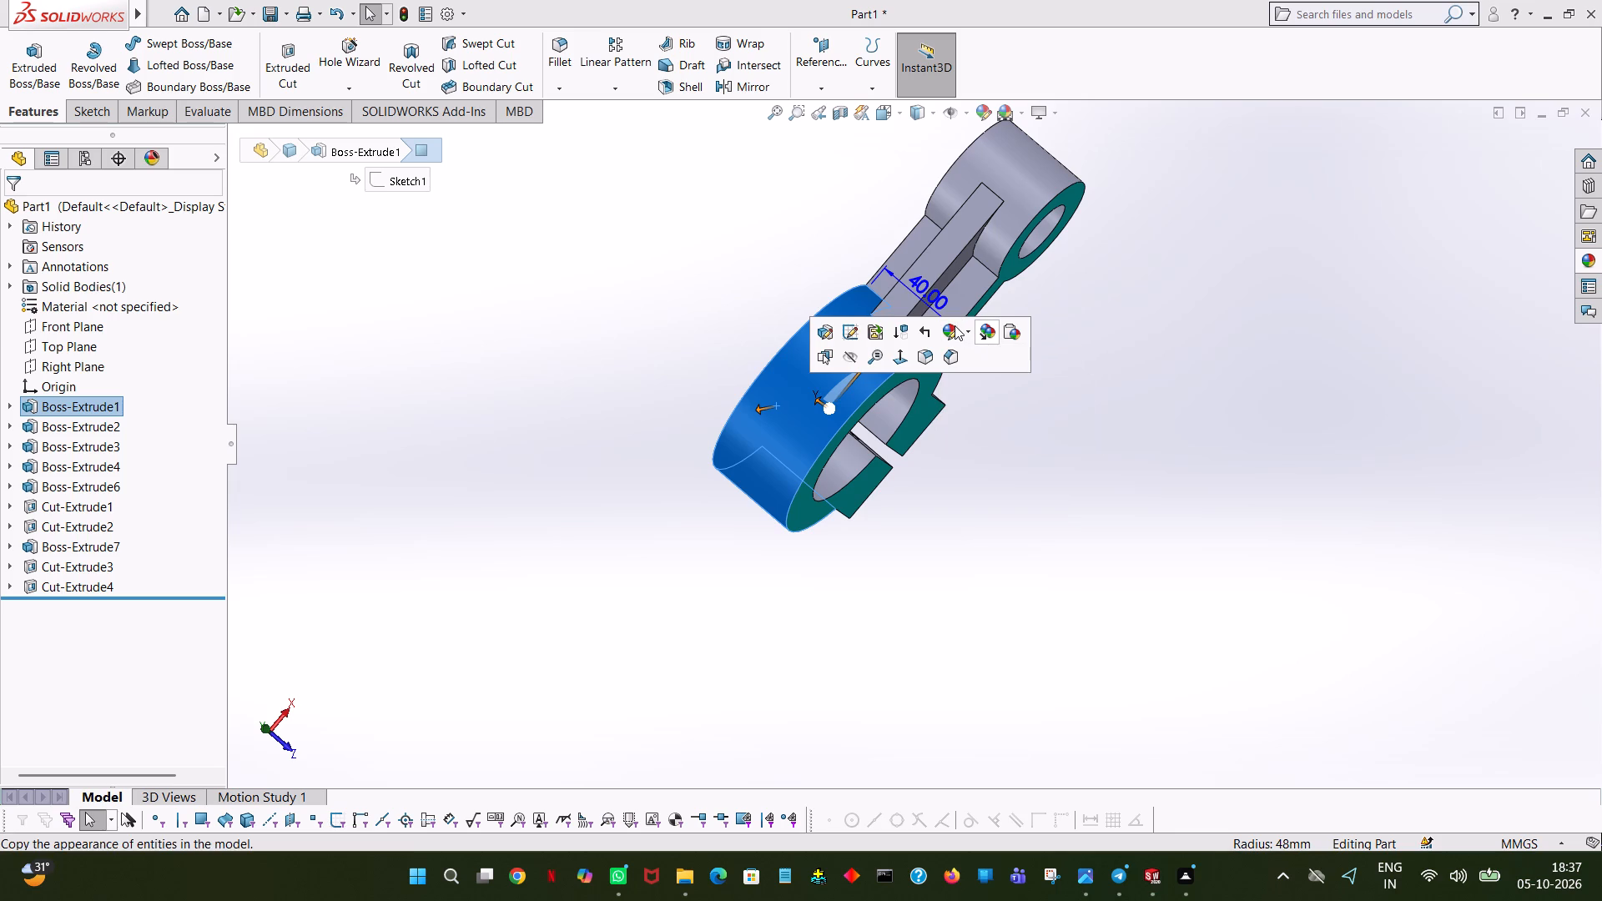
left_click(973, 366)
middle_click_drag(1113, 564, 1166, 384)
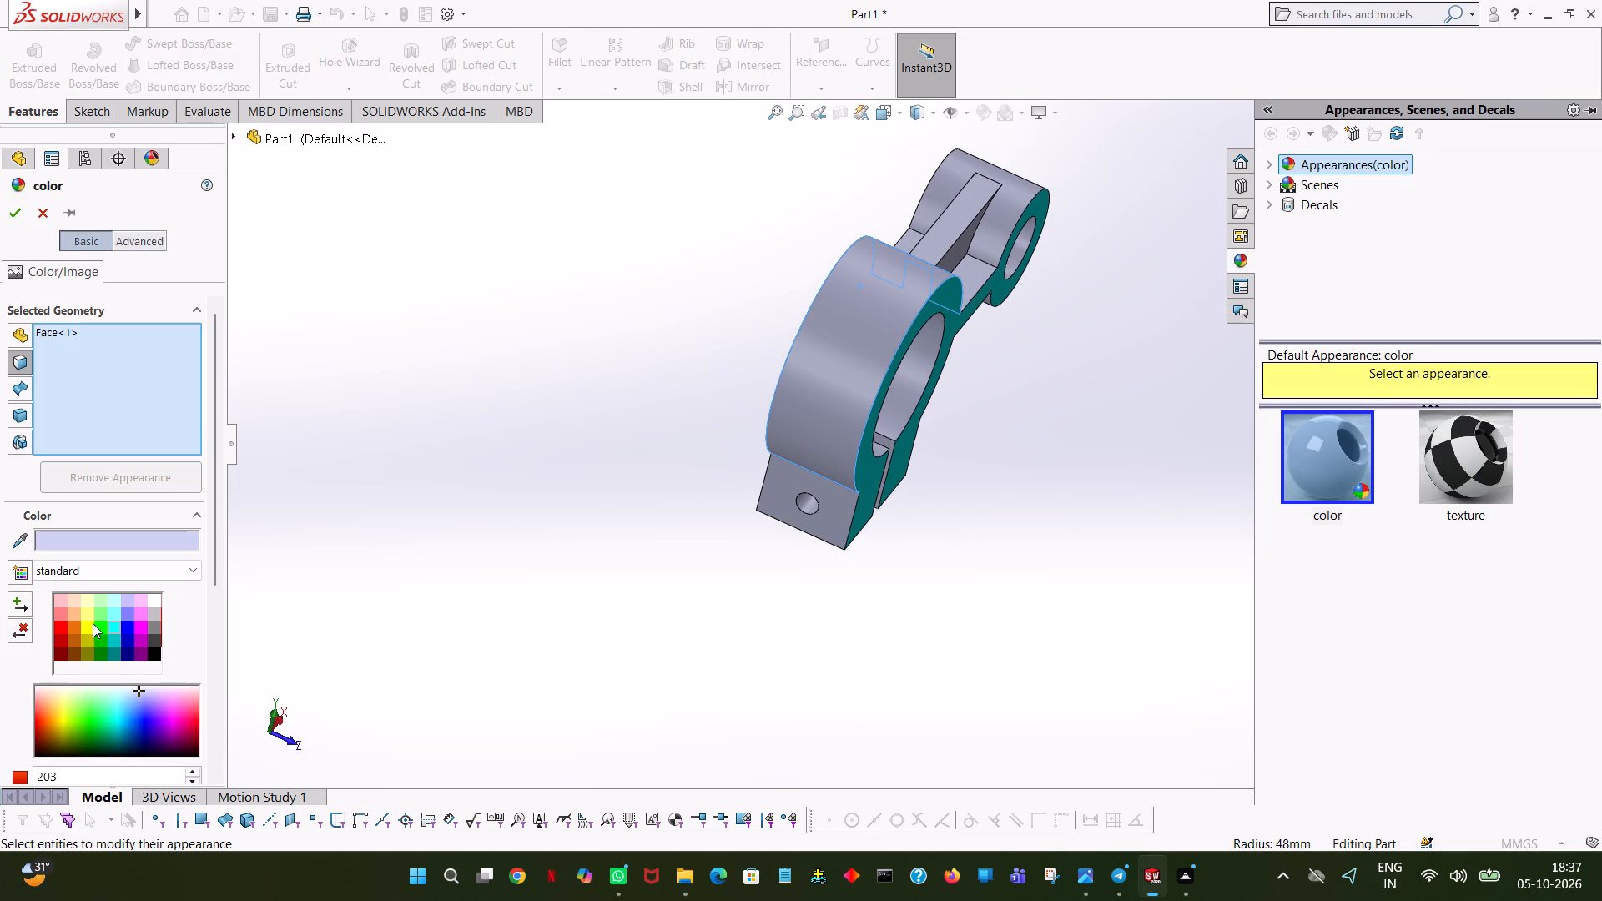
left_click(159, 653)
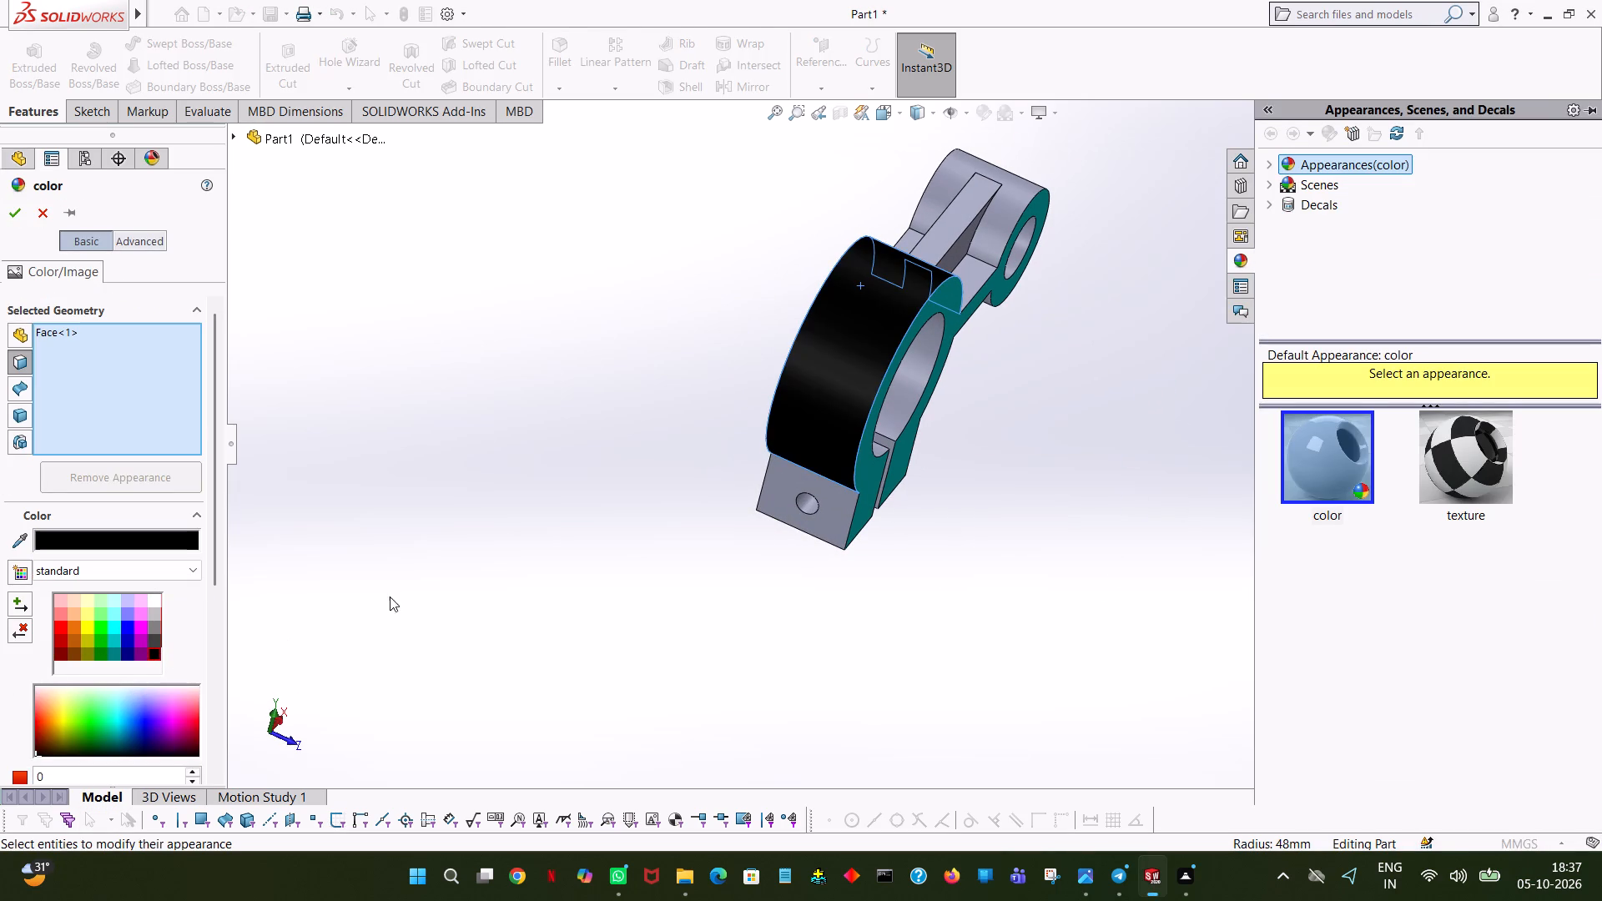
middle_click_drag(634, 583, 356, 605)
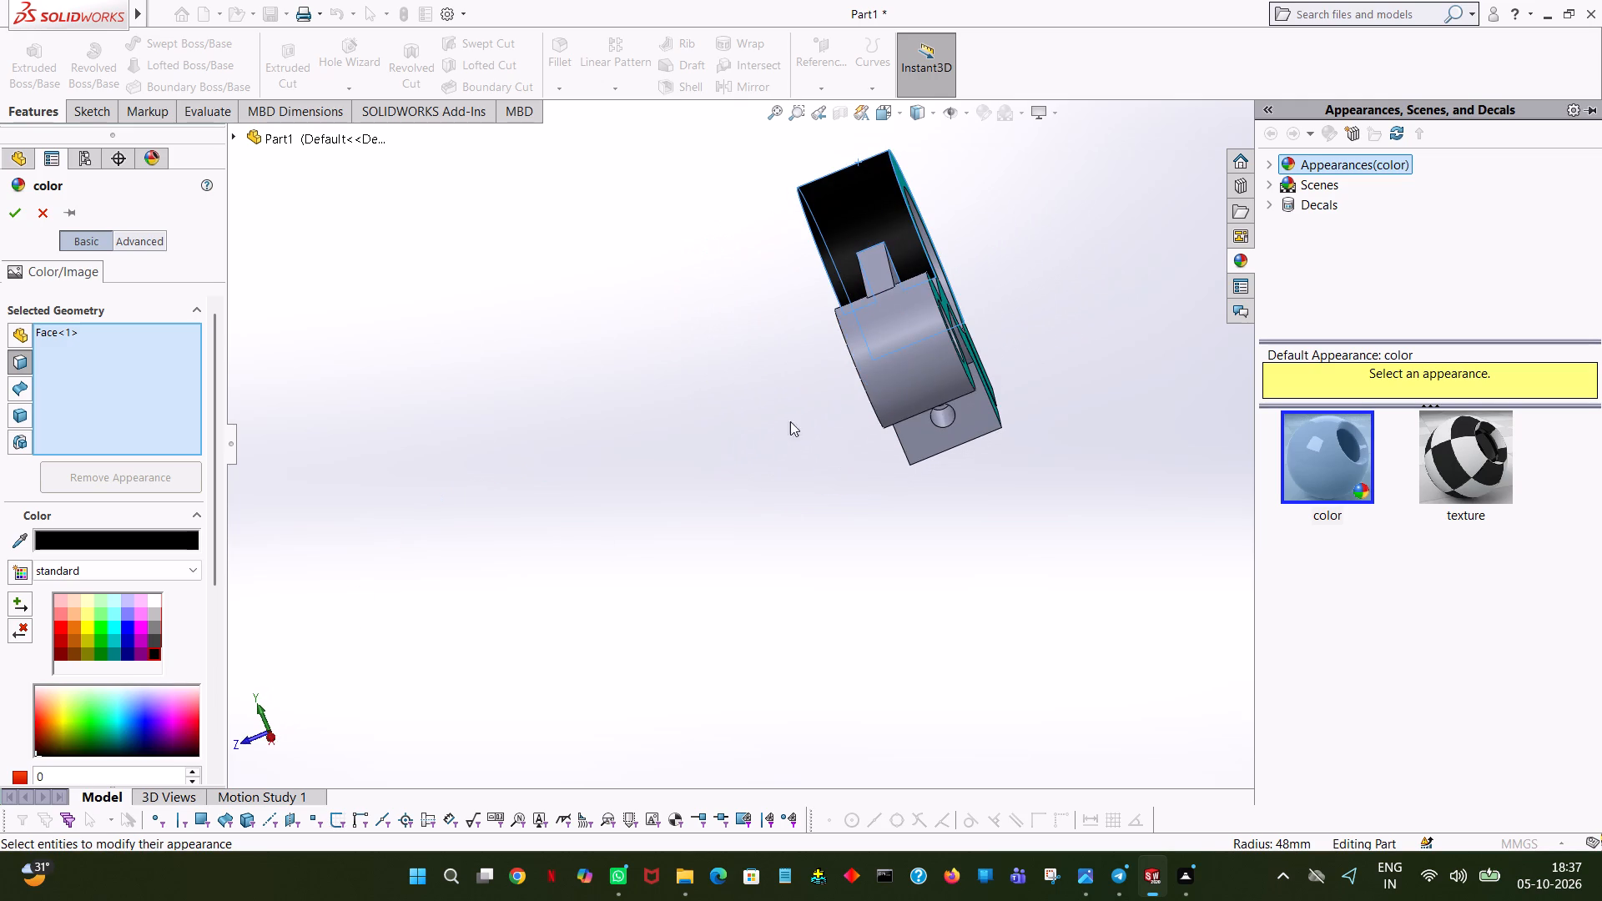
left_click(884, 392)
Add the two facing walls of the boss slot to the black appearance and apply it.
middle_click_drag(521, 476, 673, 352)
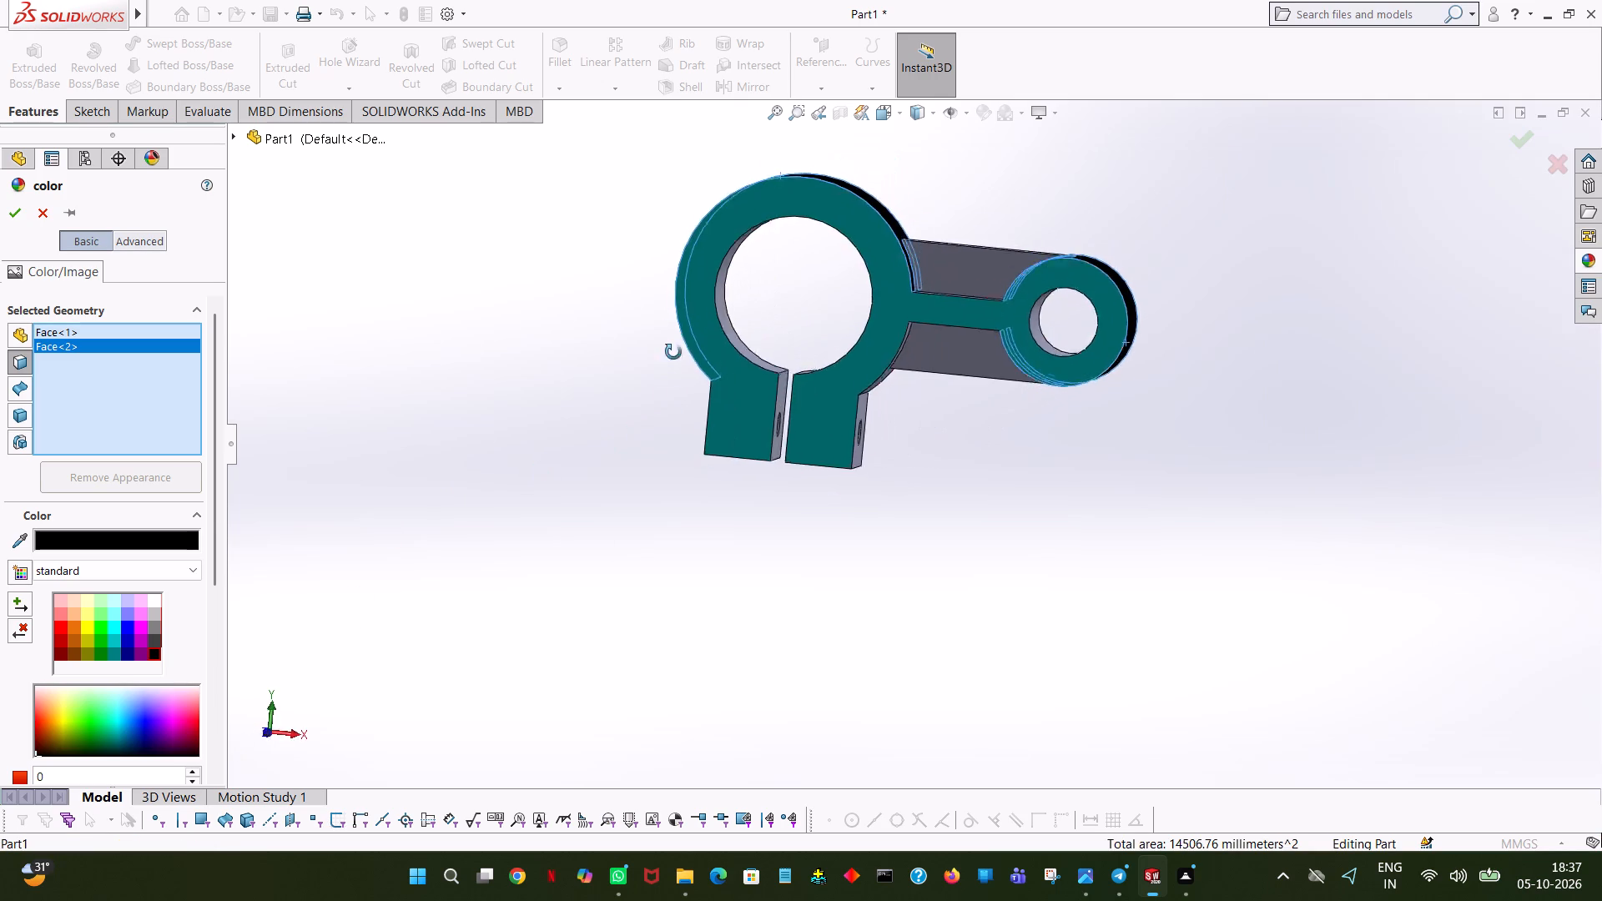
middle_click_drag(673, 352, 734, 500)
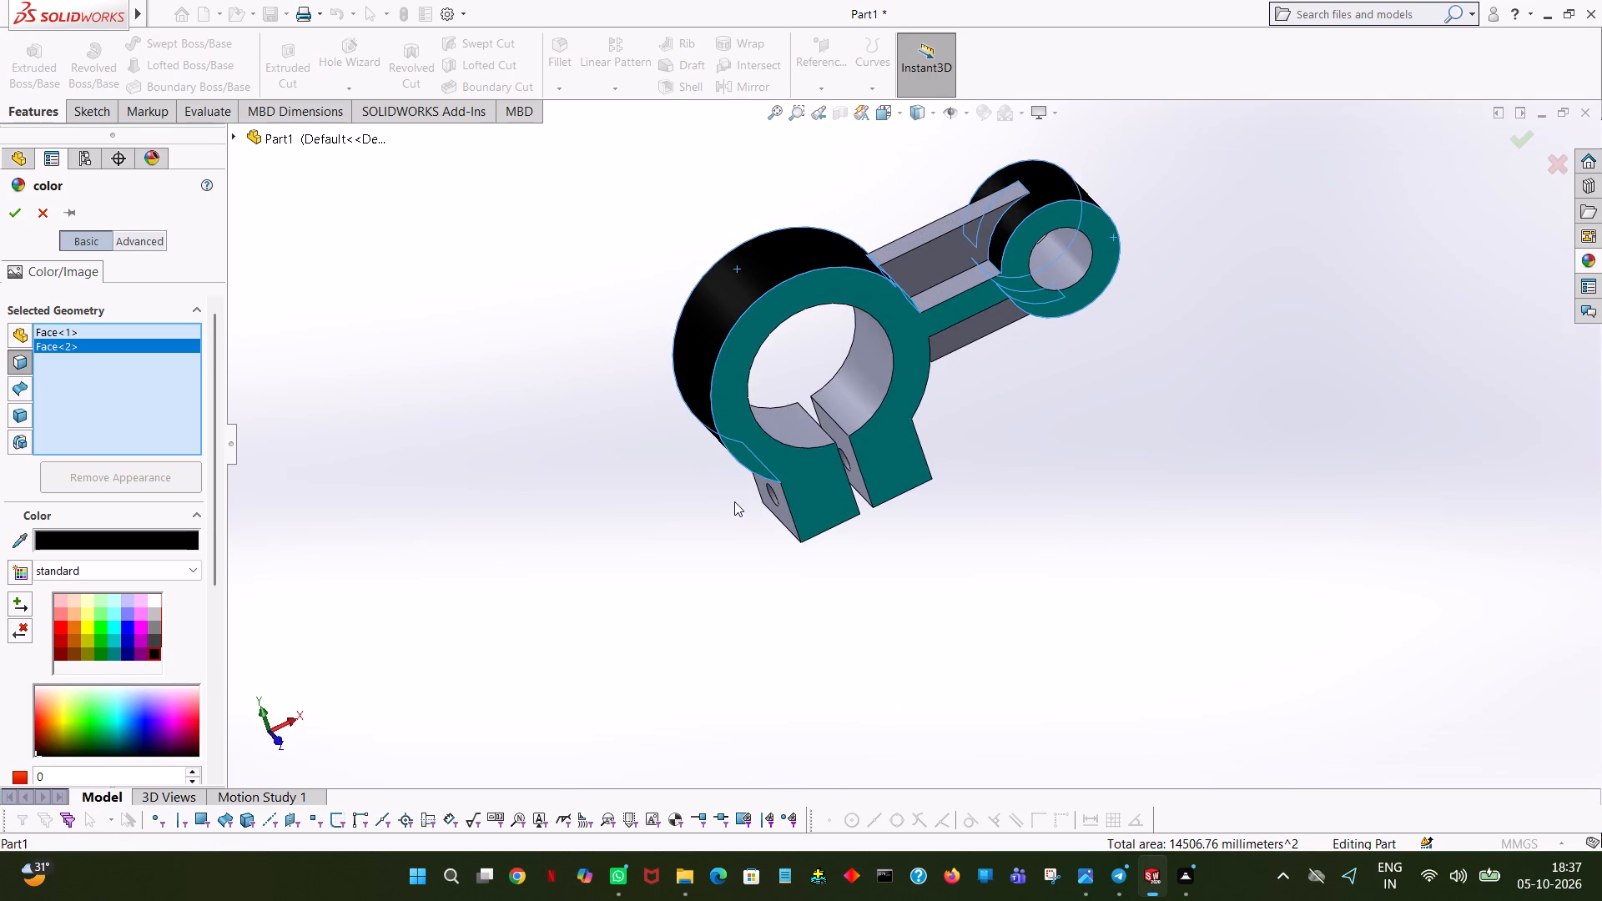
left_click(849, 471)
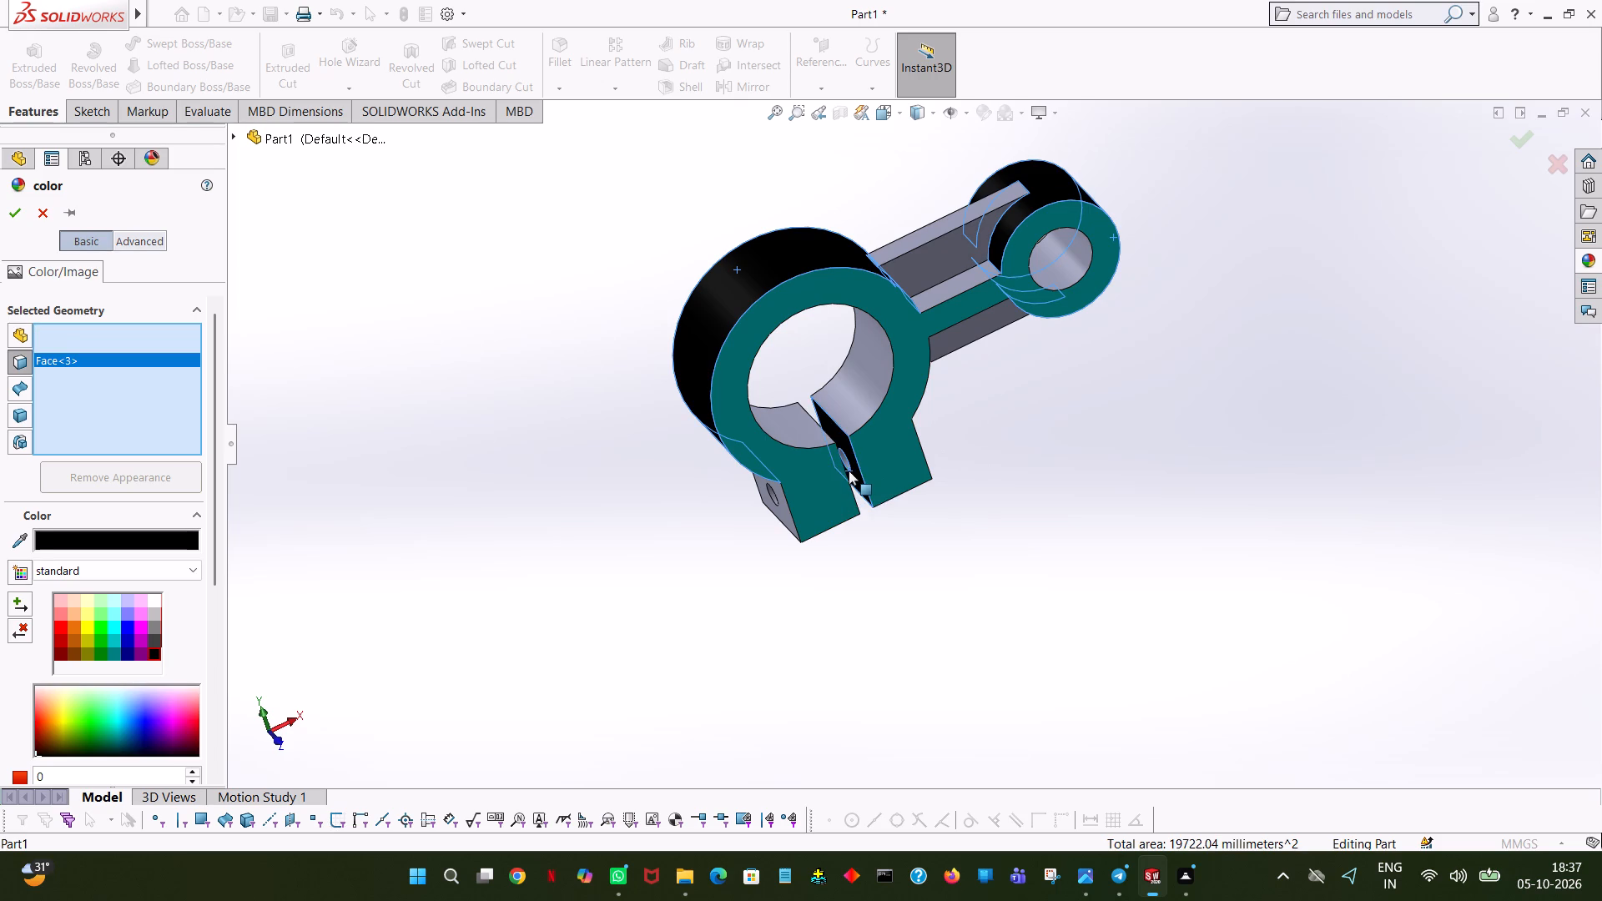
middle_click_drag(849, 471, 812, 534)
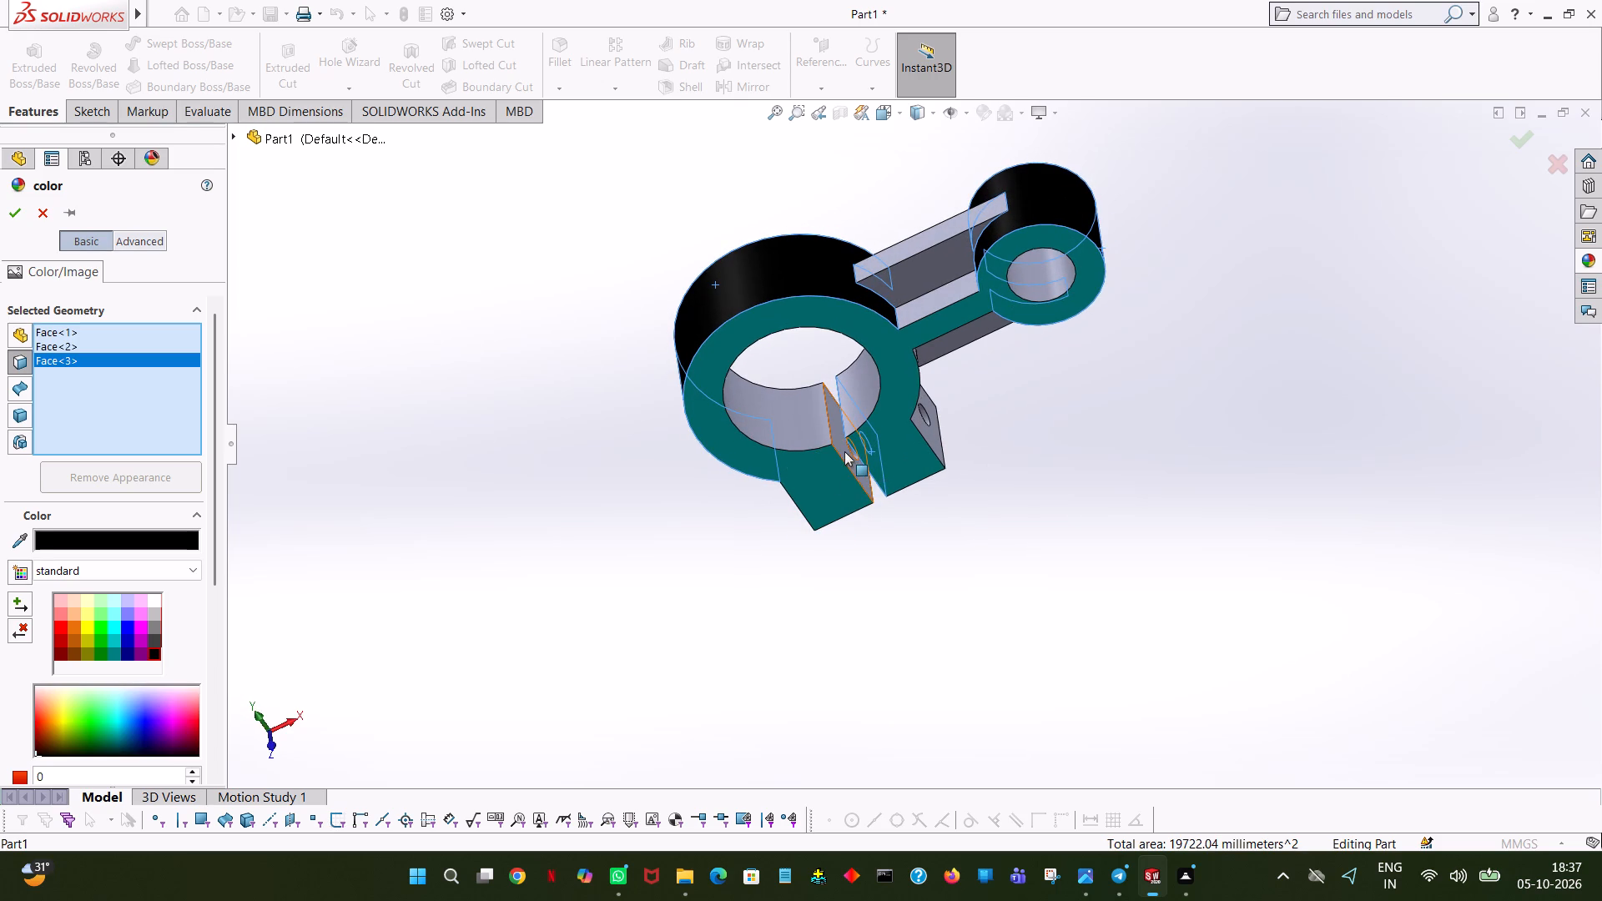
left_click(844, 451)
middle_click_drag(1020, 511, 1098, 321)
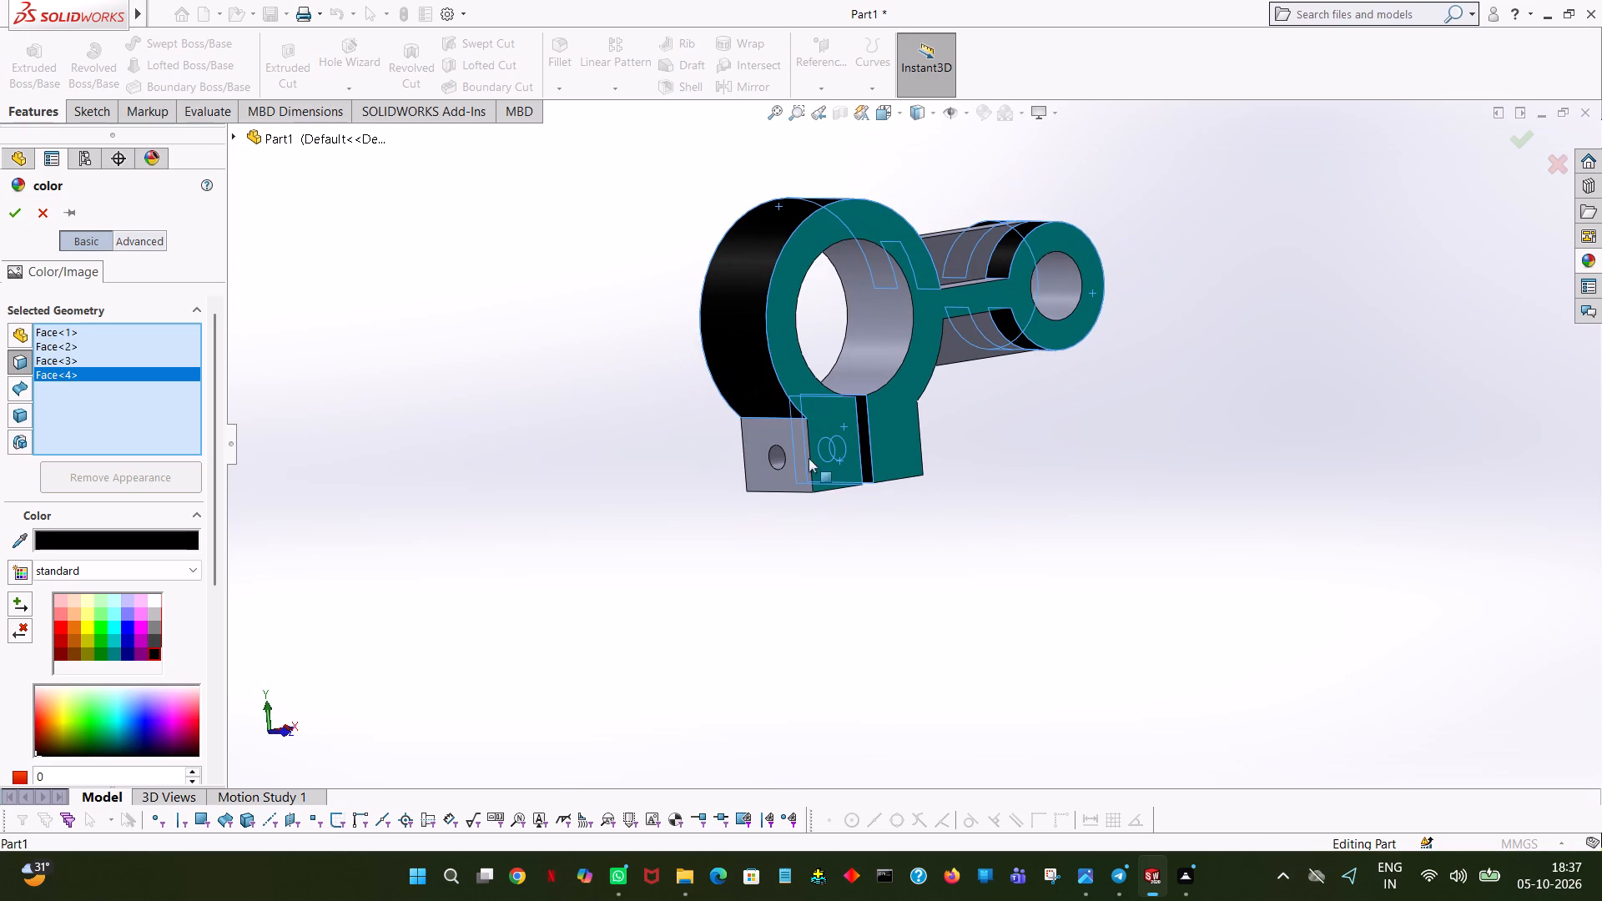
left_click(8, 213)
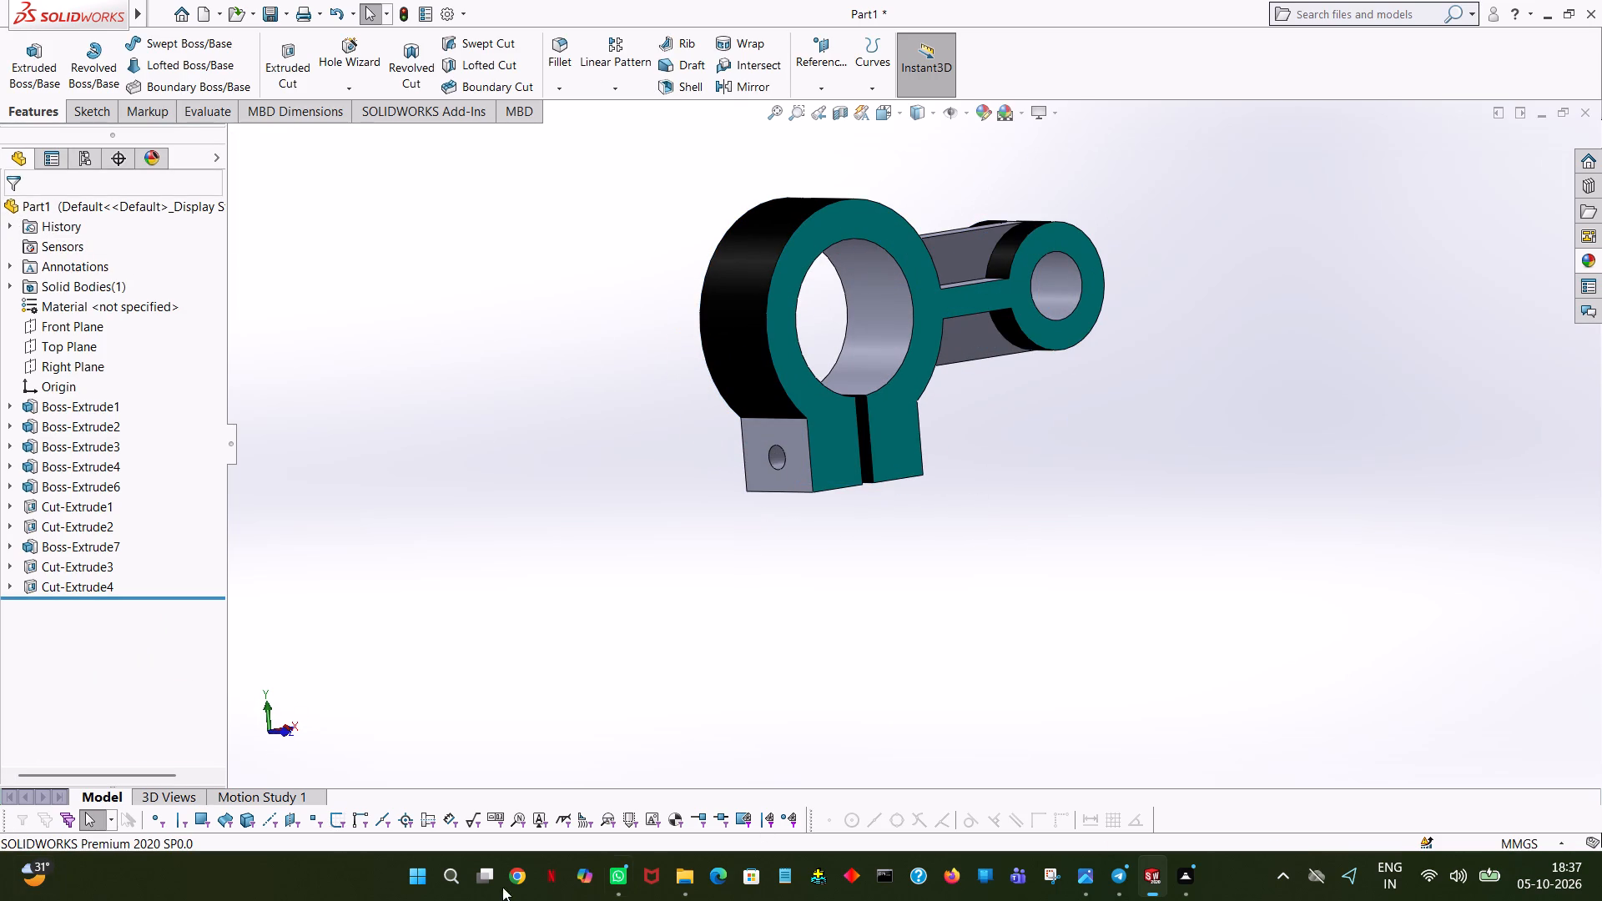
Colour both outer side faces of the split boss, where the bolt hole exits, yellow.
left_click(767, 430)
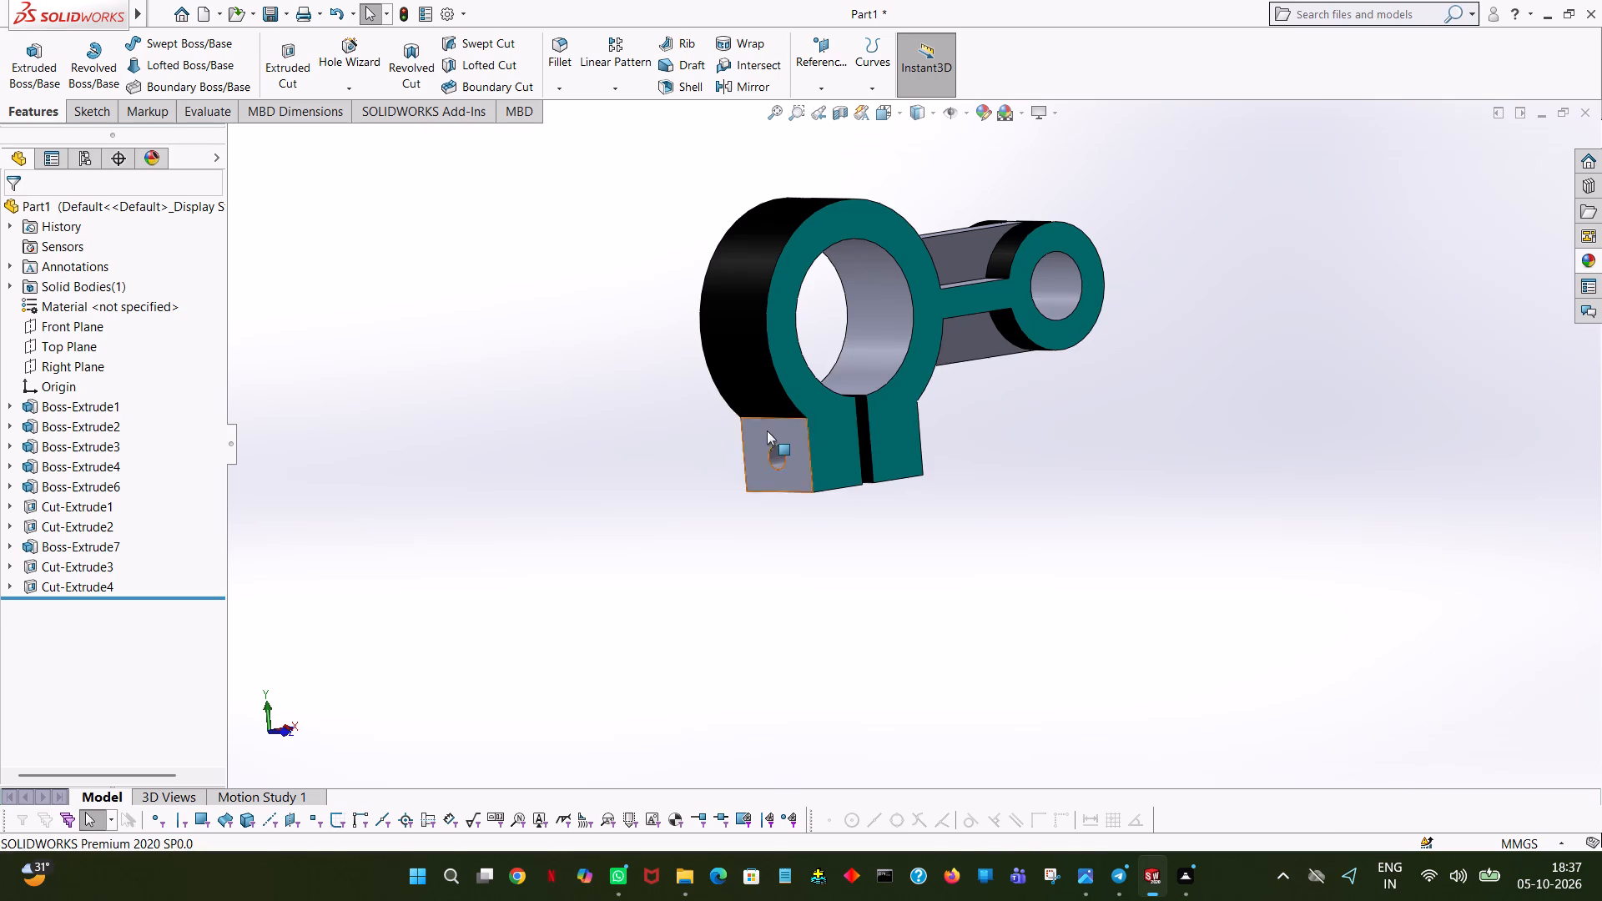
left_click(945, 355)
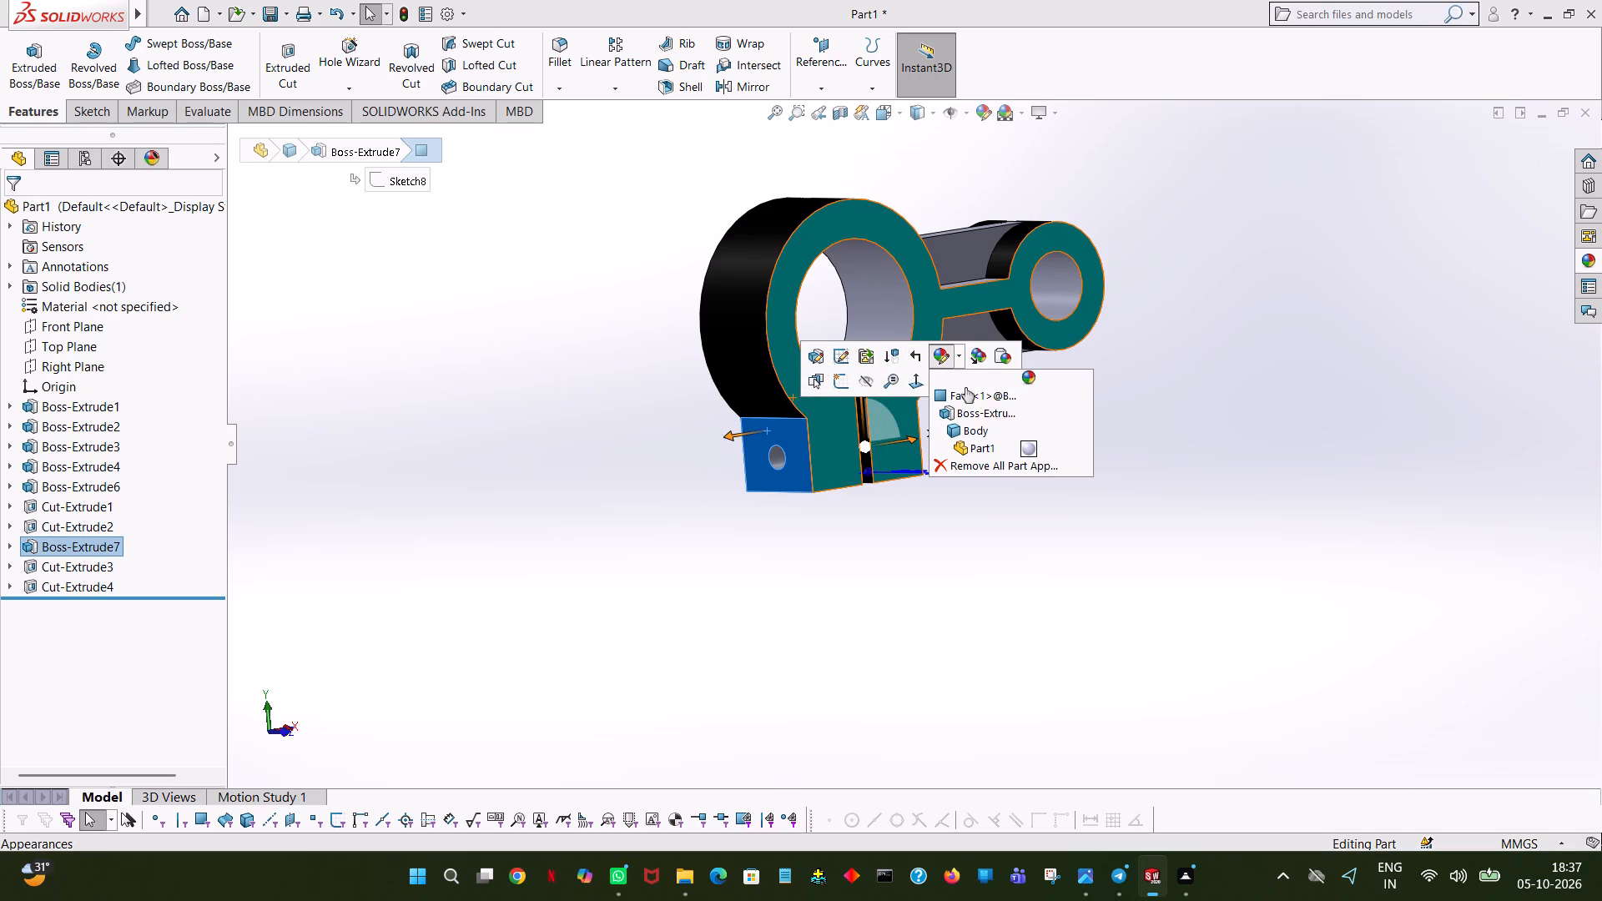
left_click(966, 389)
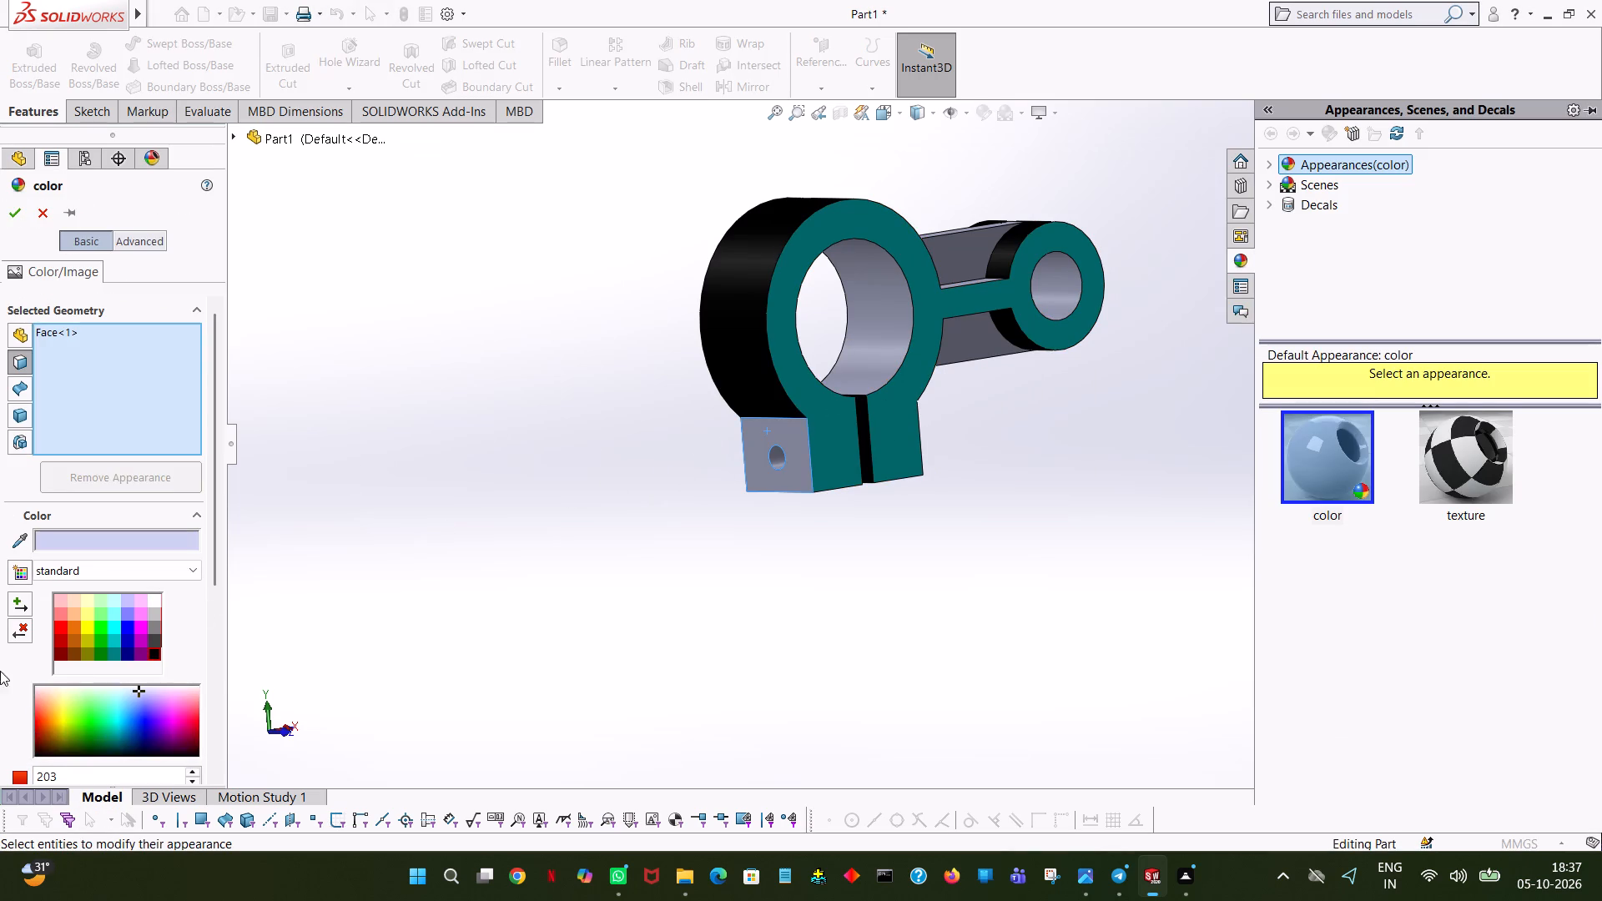
left_click(86, 622)
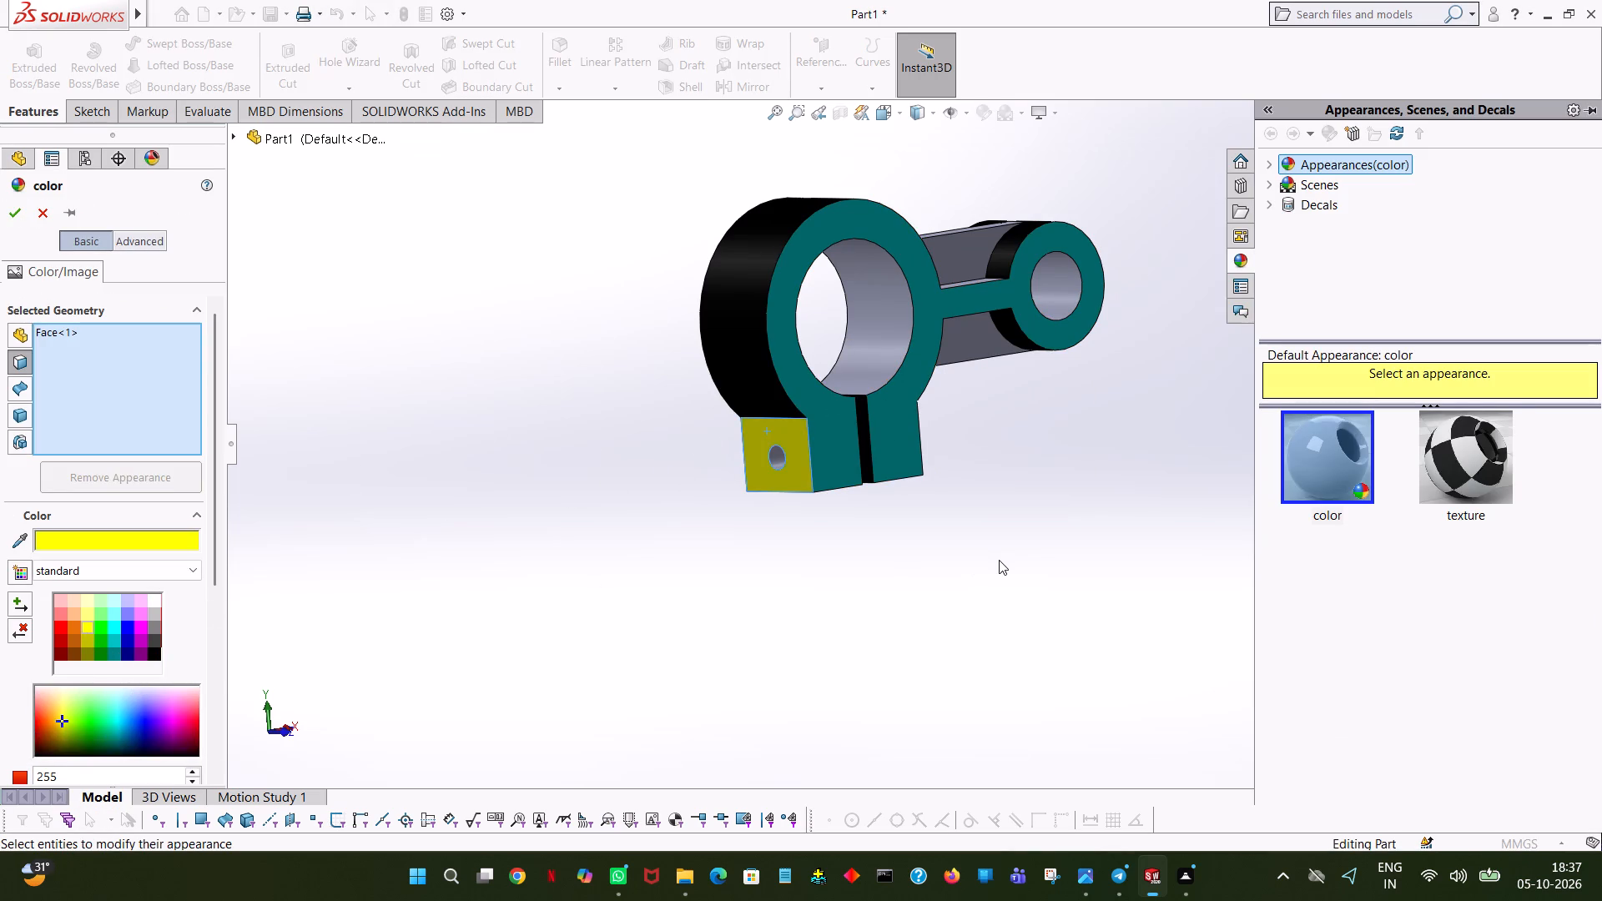
middle_click_drag(997, 562, 849, 656)
left_click(915, 414)
middle_click_drag(949, 413, 975, 400)
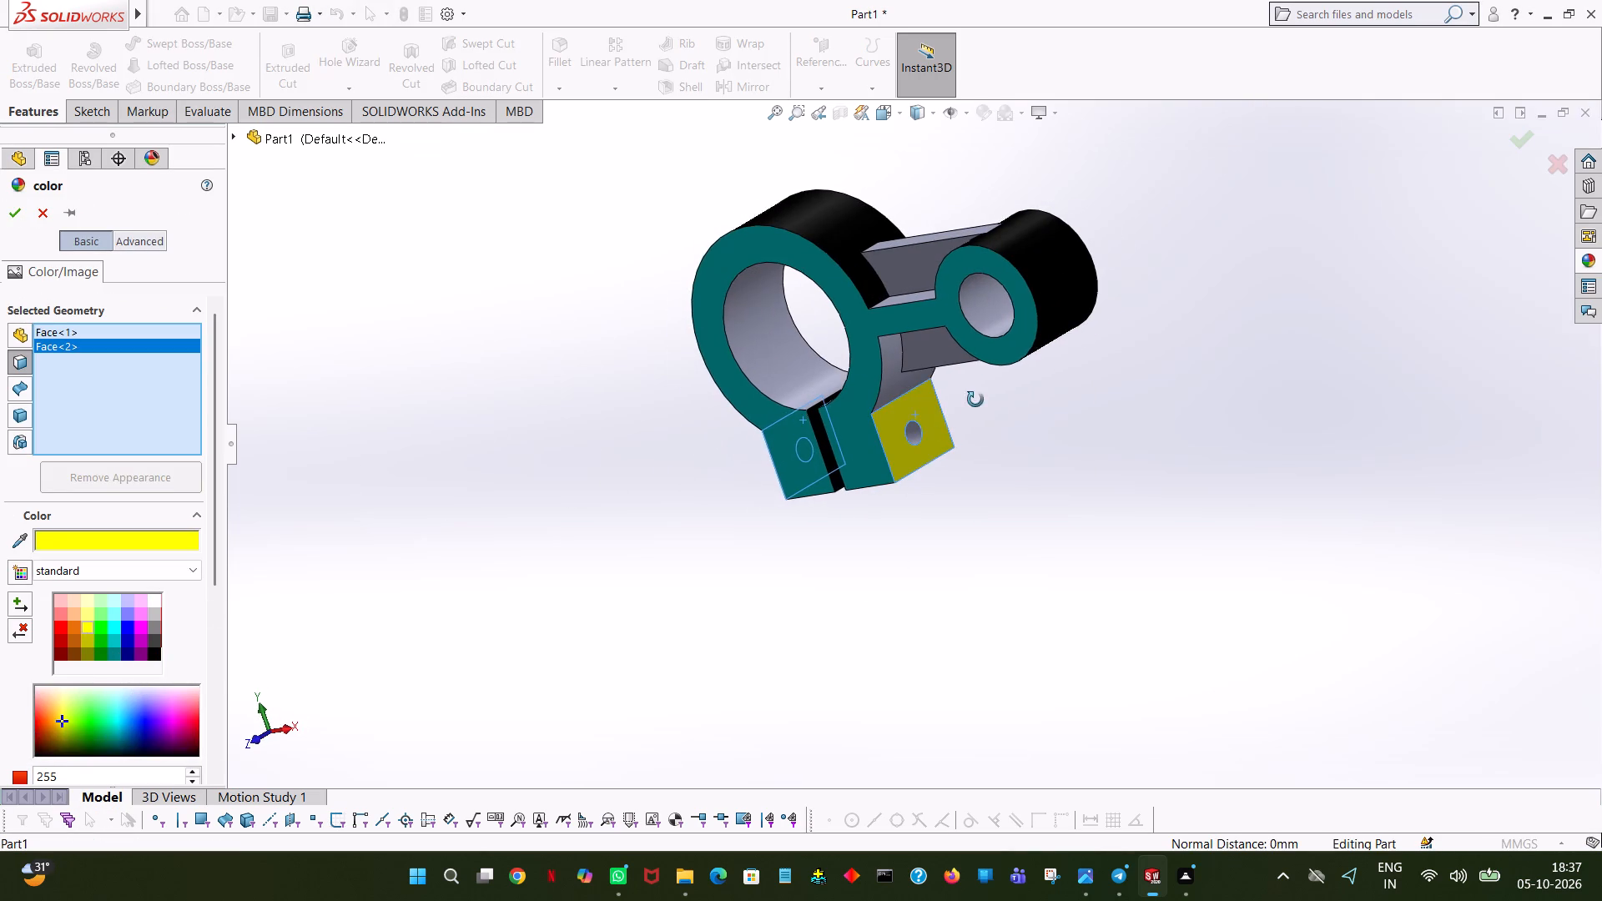
middle_click_drag(975, 400, 1326, 558)
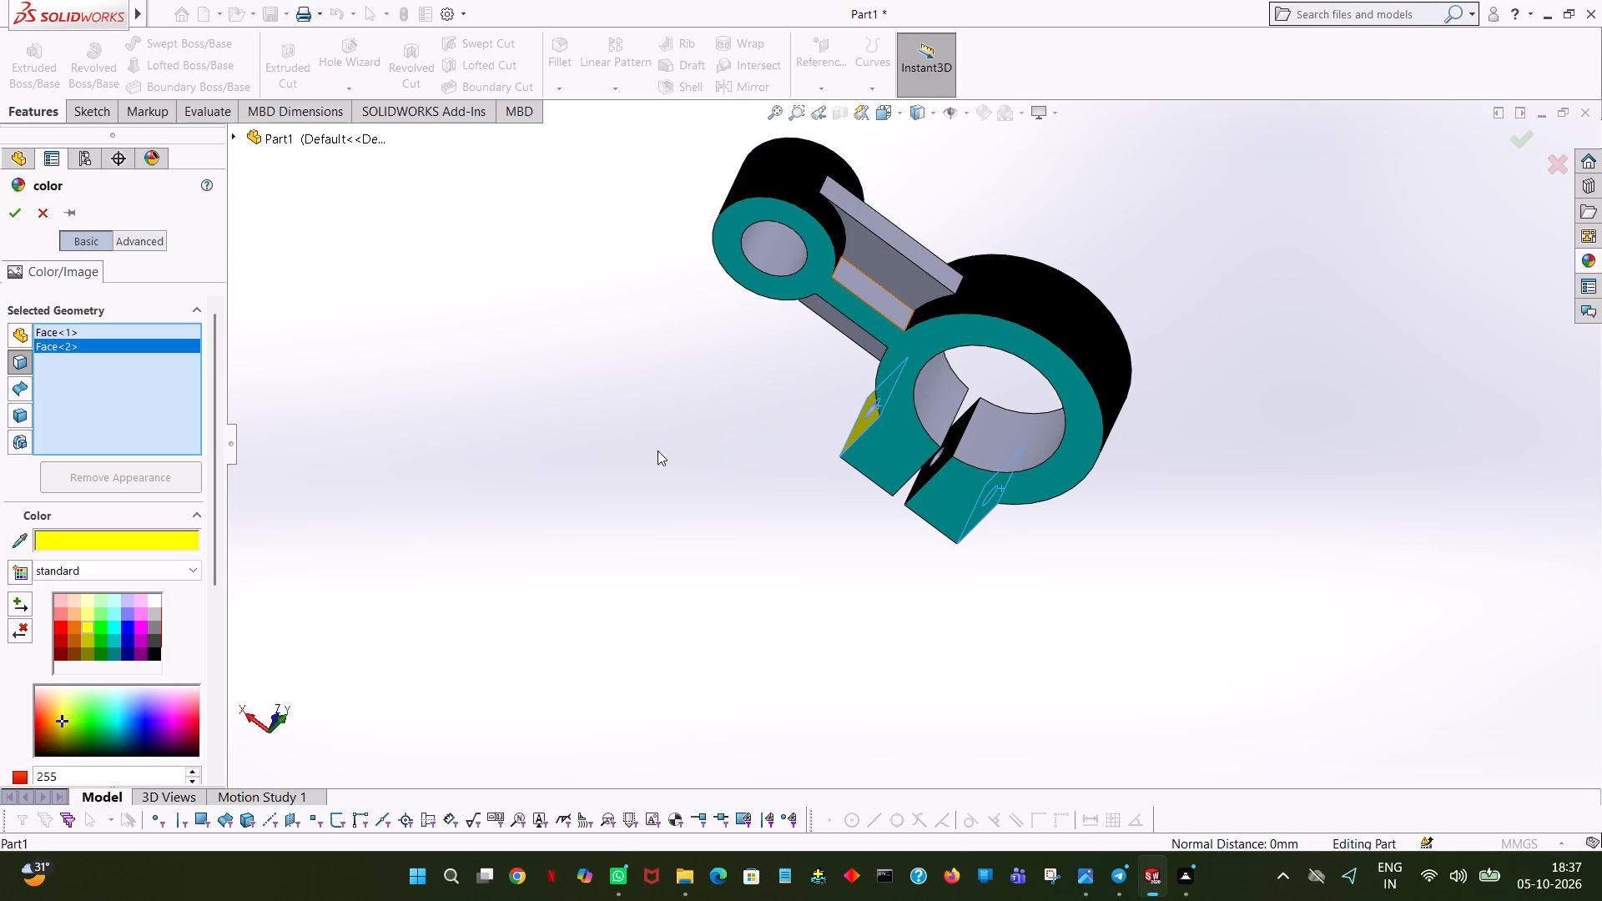
left_click(10, 207)
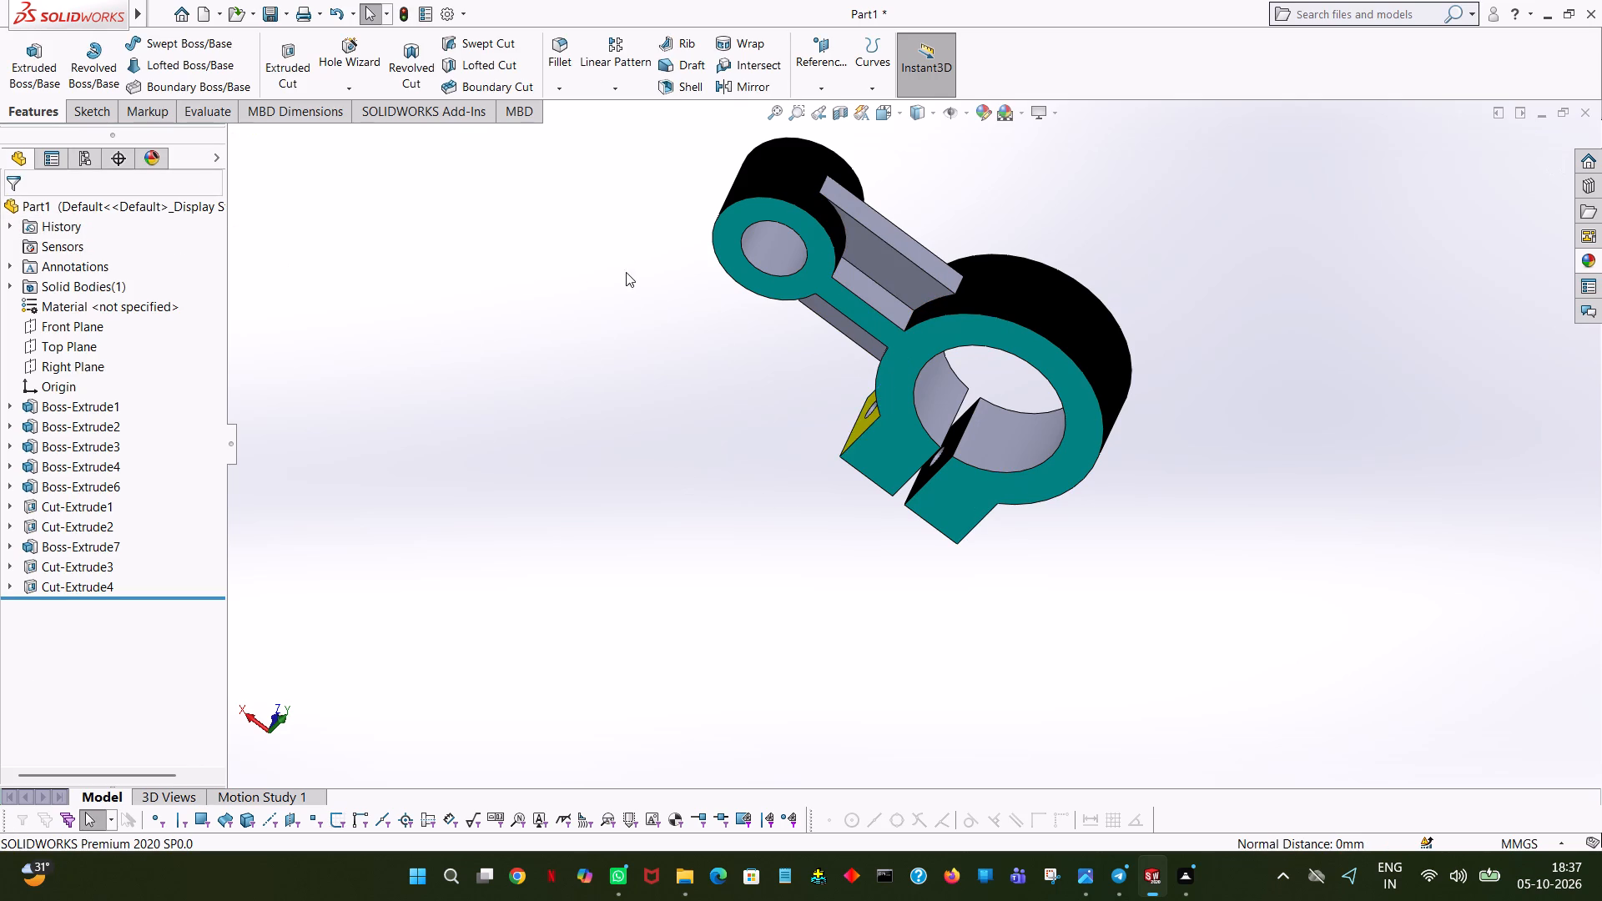
Colour the inner cylindrical faces of the large clamp bore and the small hub bore magenta.
left_click(976, 459)
left_click(1151, 385)
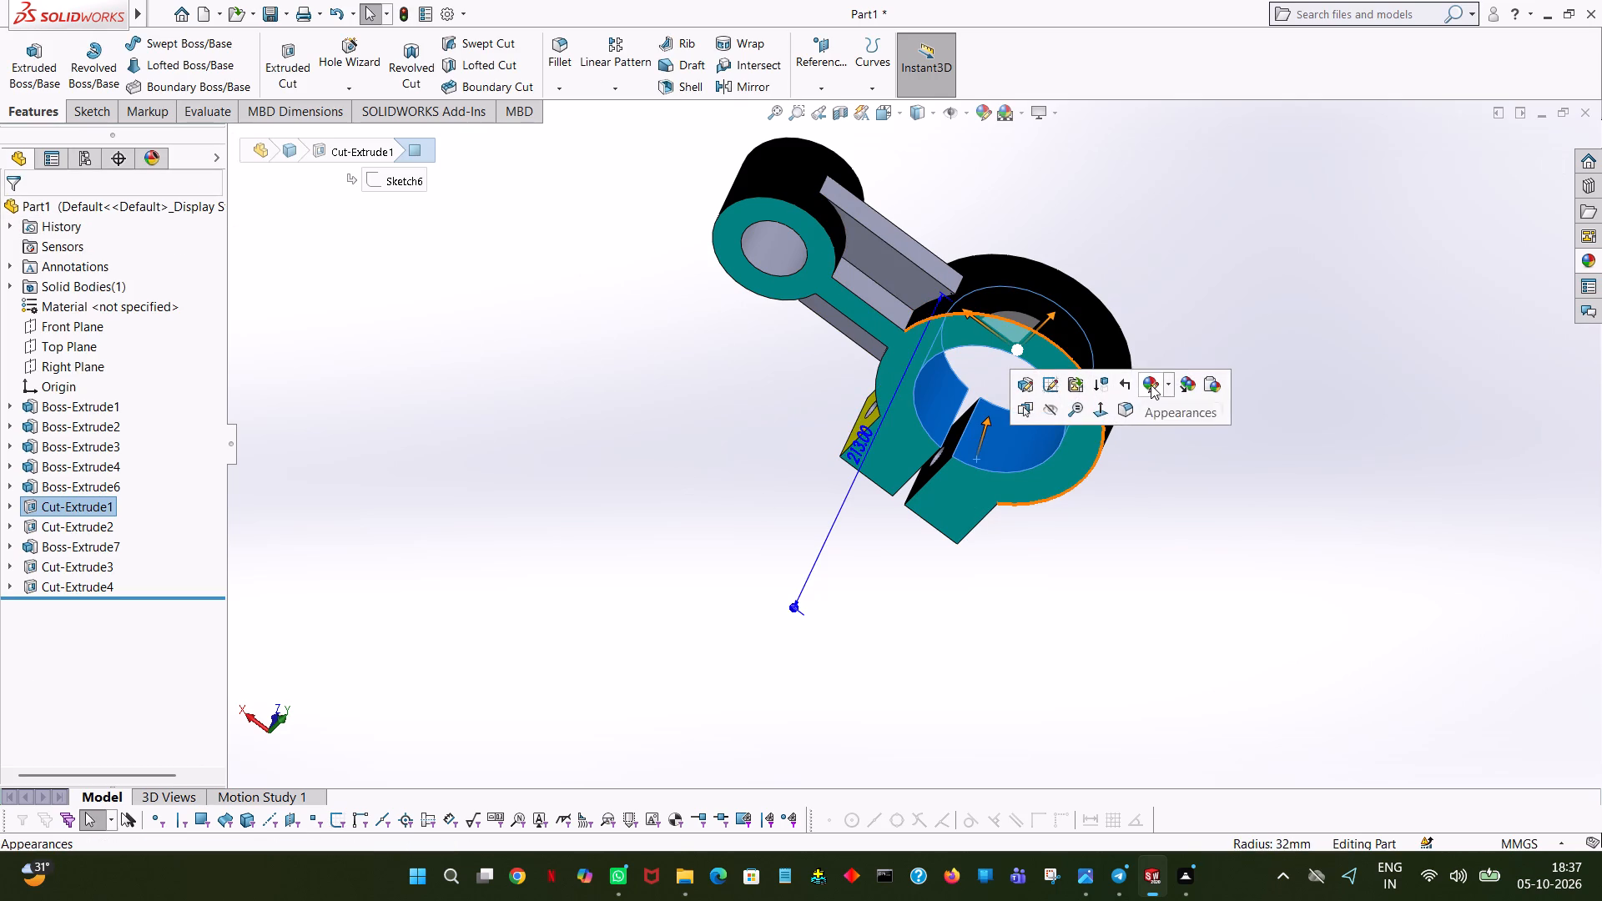
left_click(1165, 420)
middle_click_drag(1188, 585, 1161, 405)
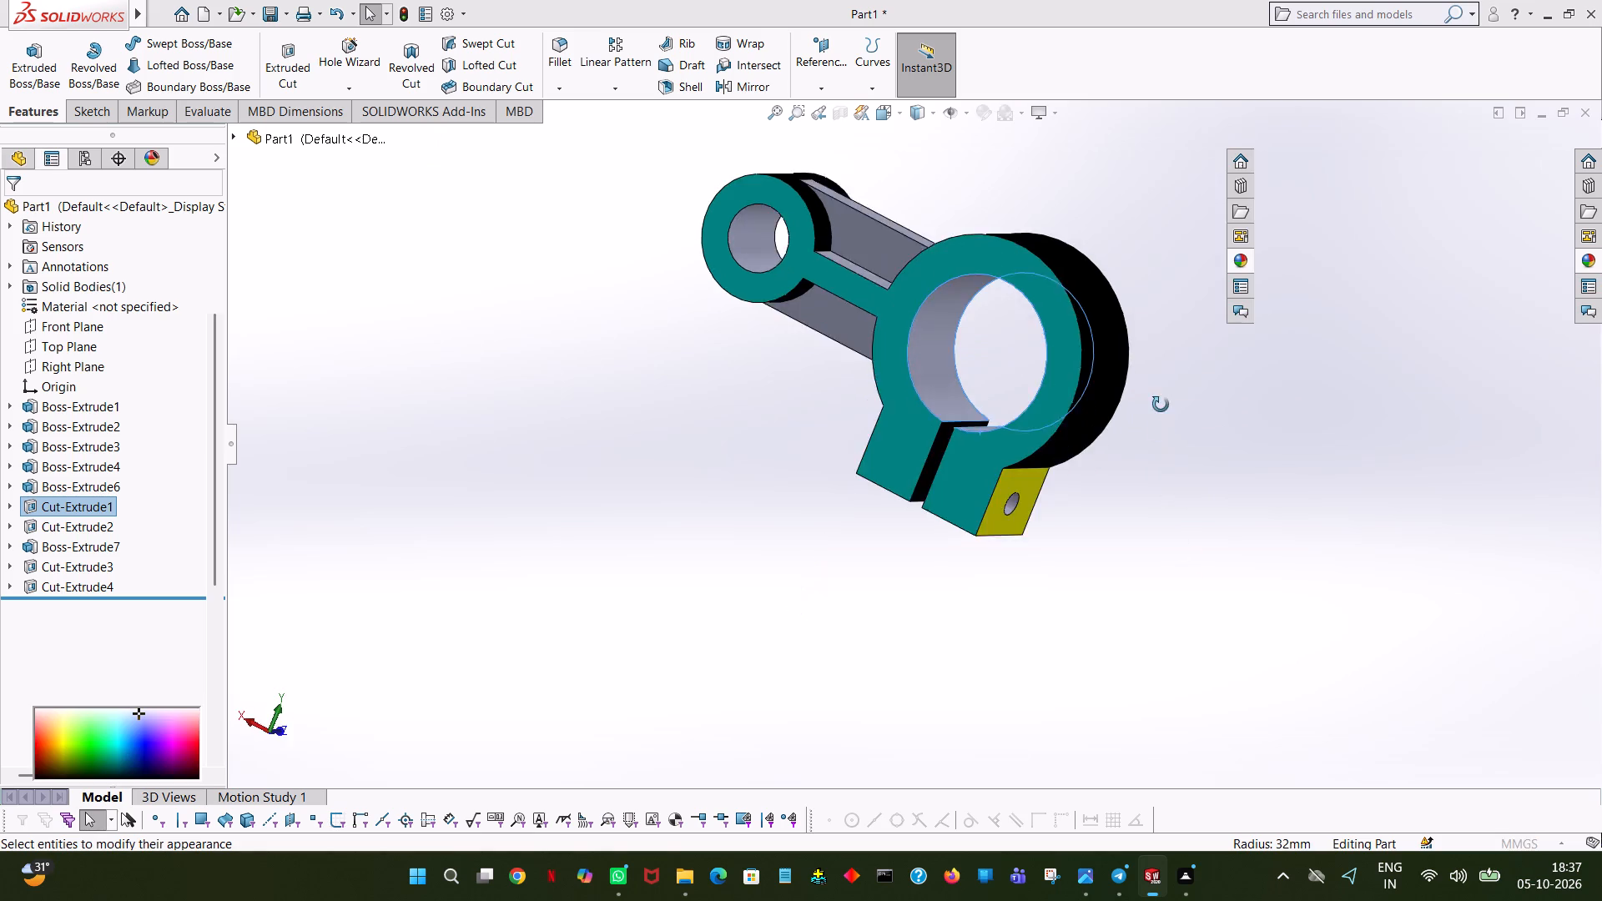
middle_click_drag(1161, 405, 1245, 461)
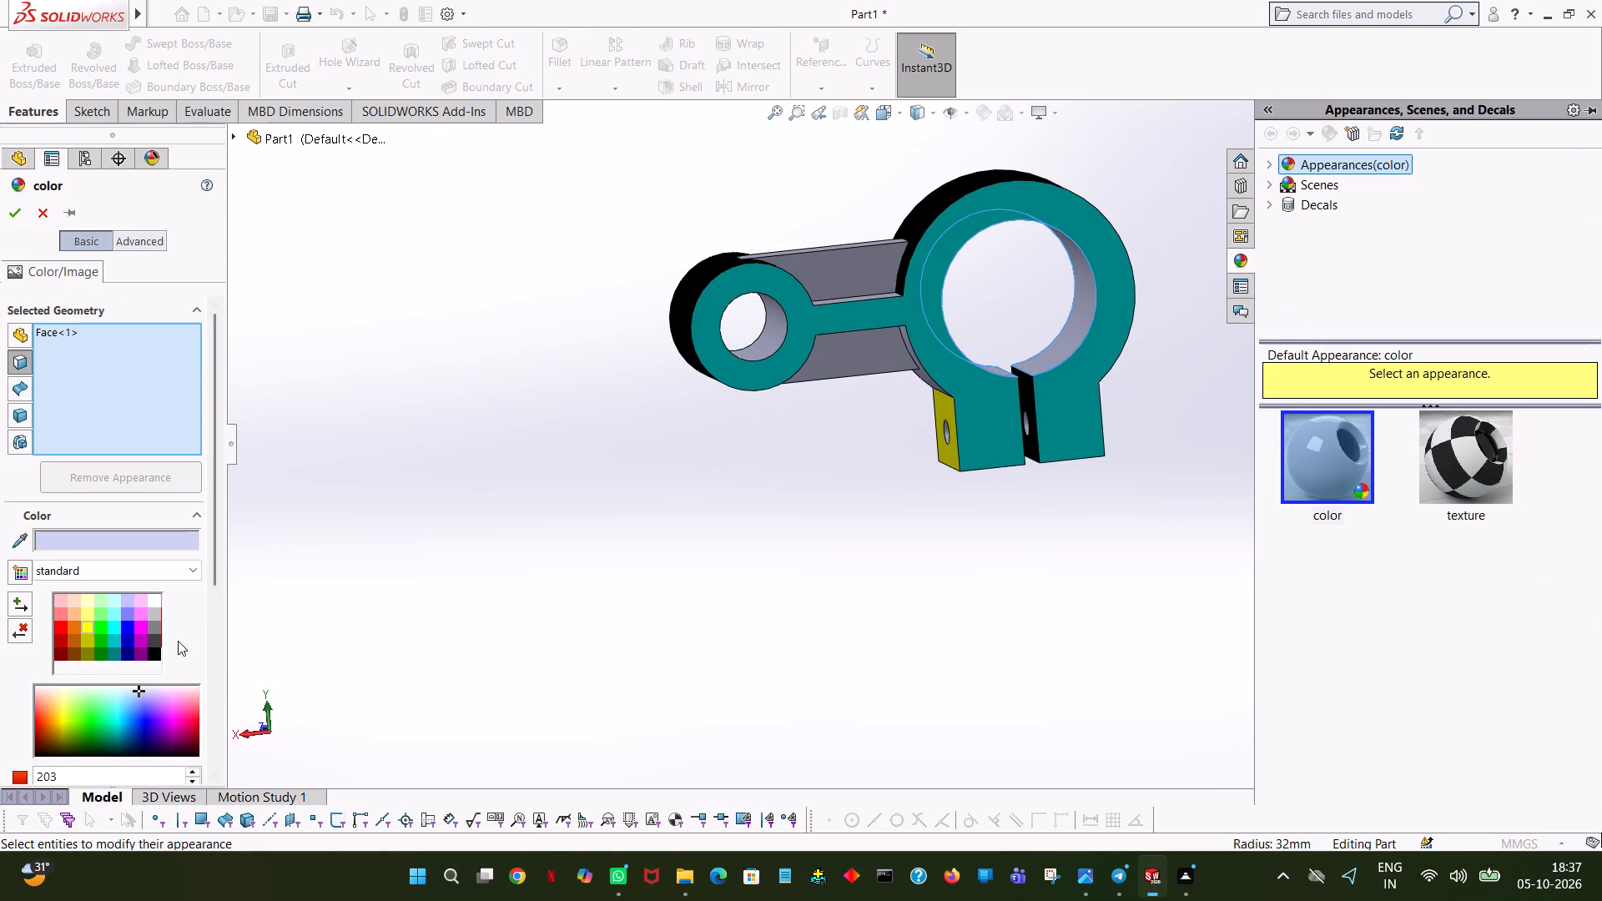
left_click(139, 632)
middle_click_drag(1040, 479, 1013, 483)
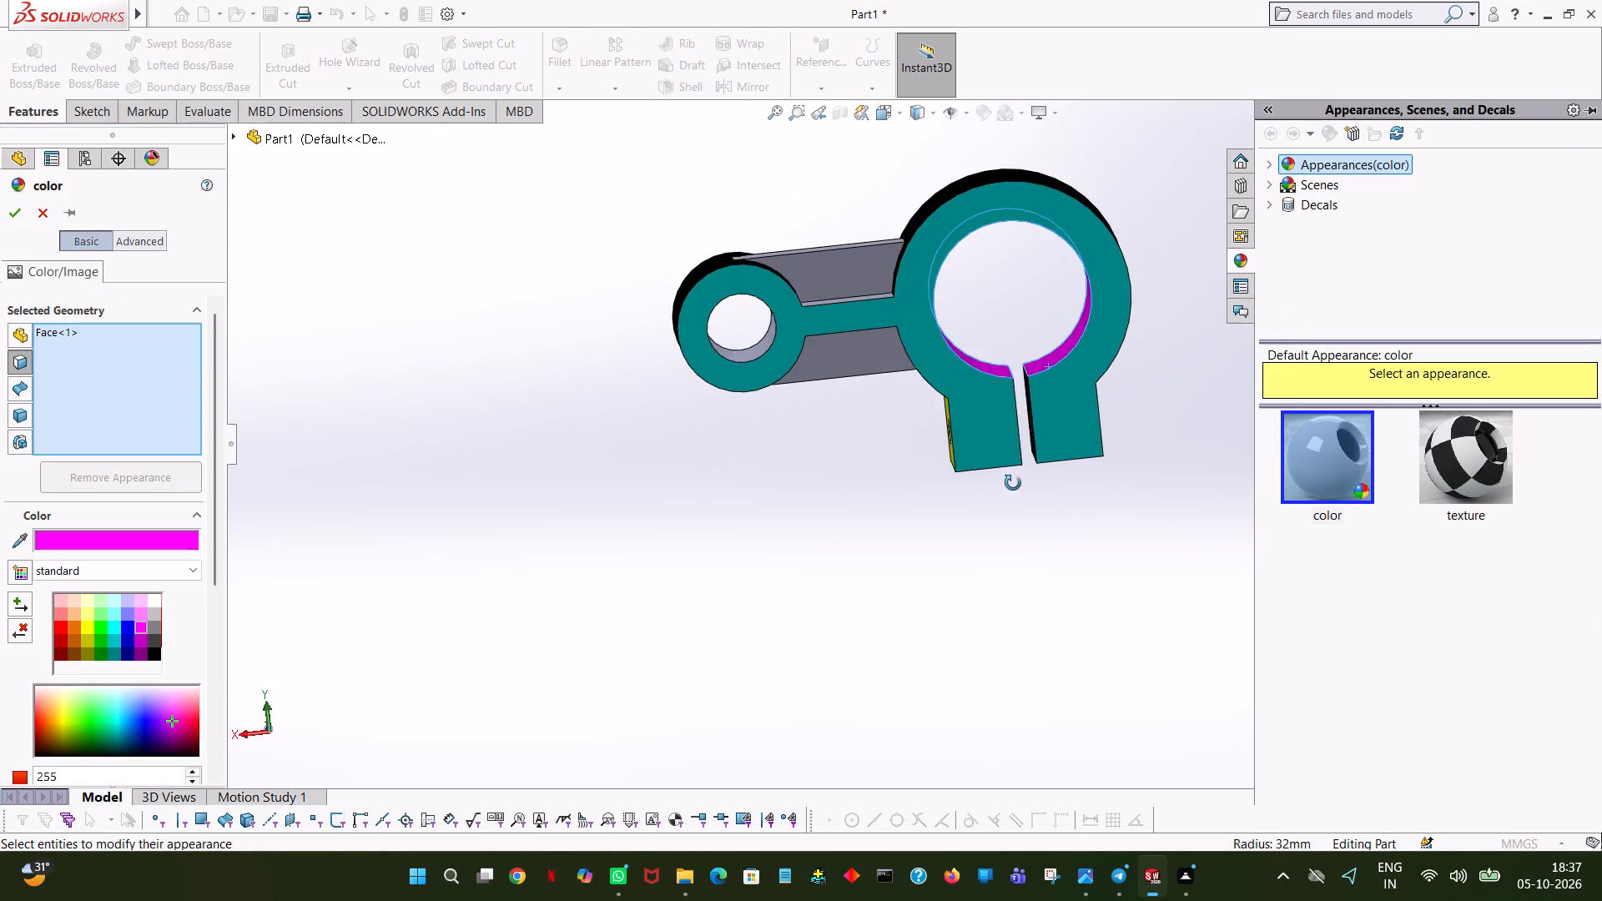
middle_click_drag(1013, 483, 937, 382)
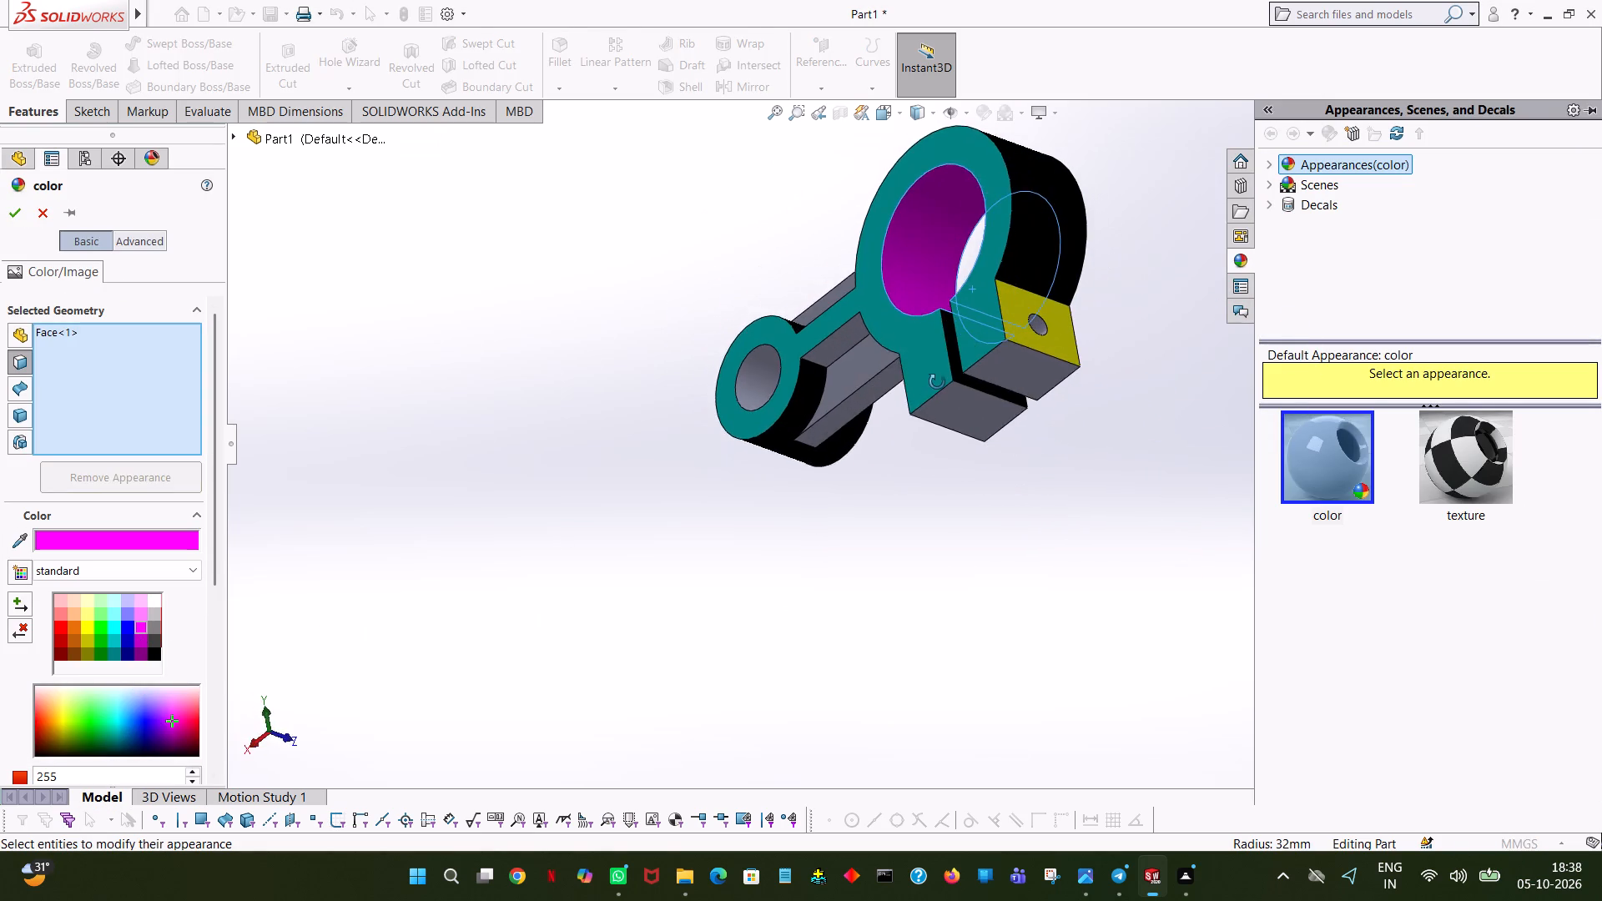
middle_click_drag(937, 382, 1044, 585)
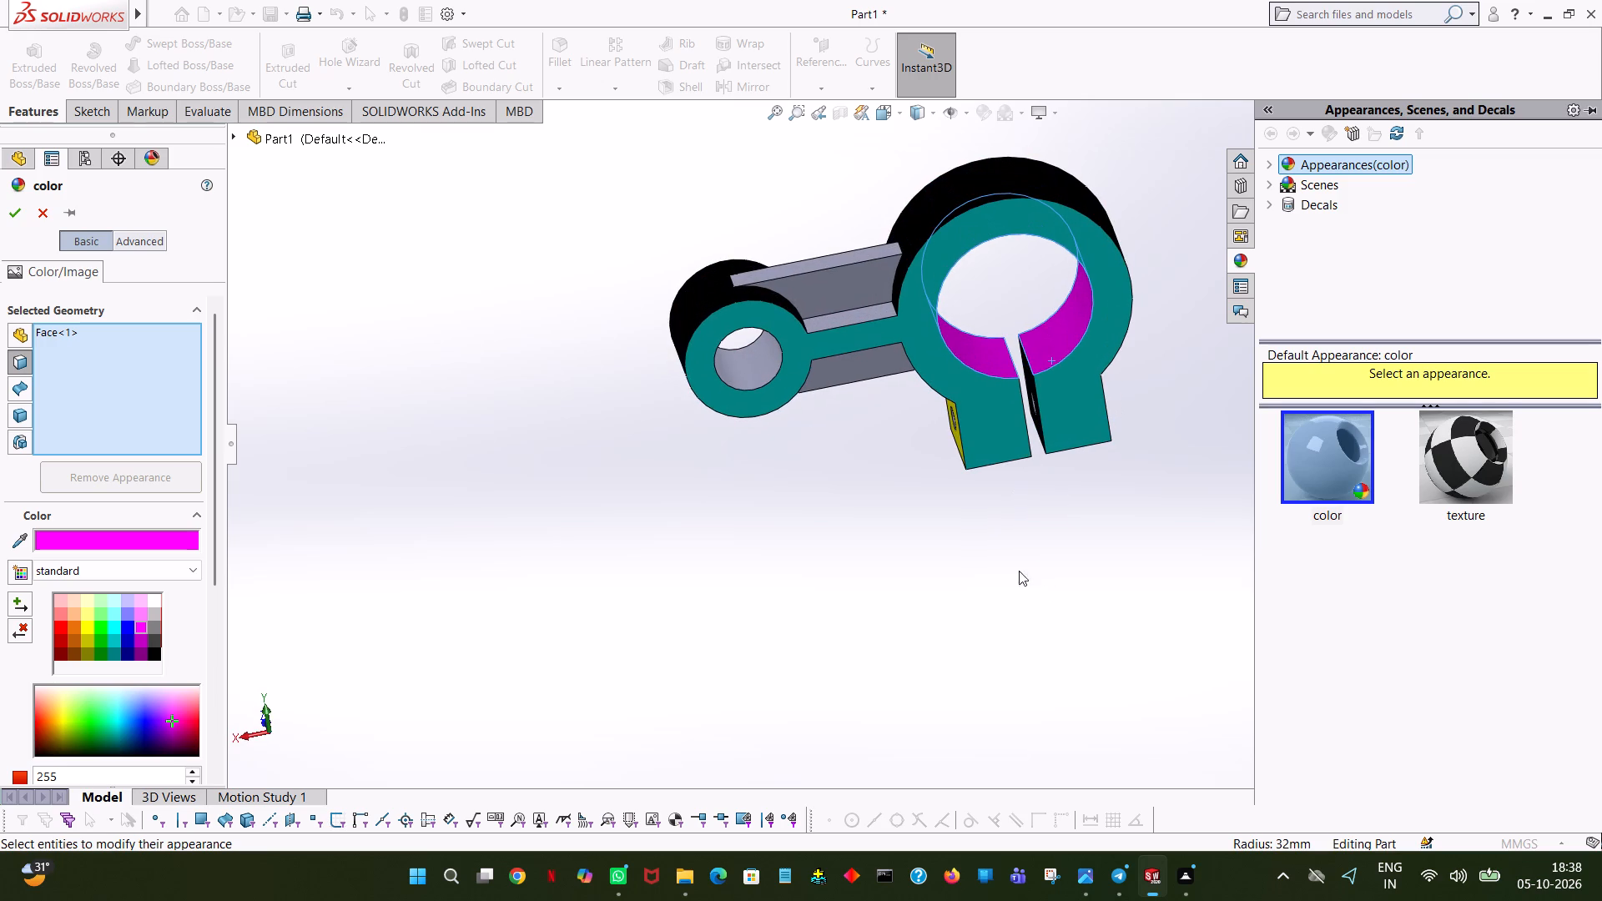
left_click(758, 366)
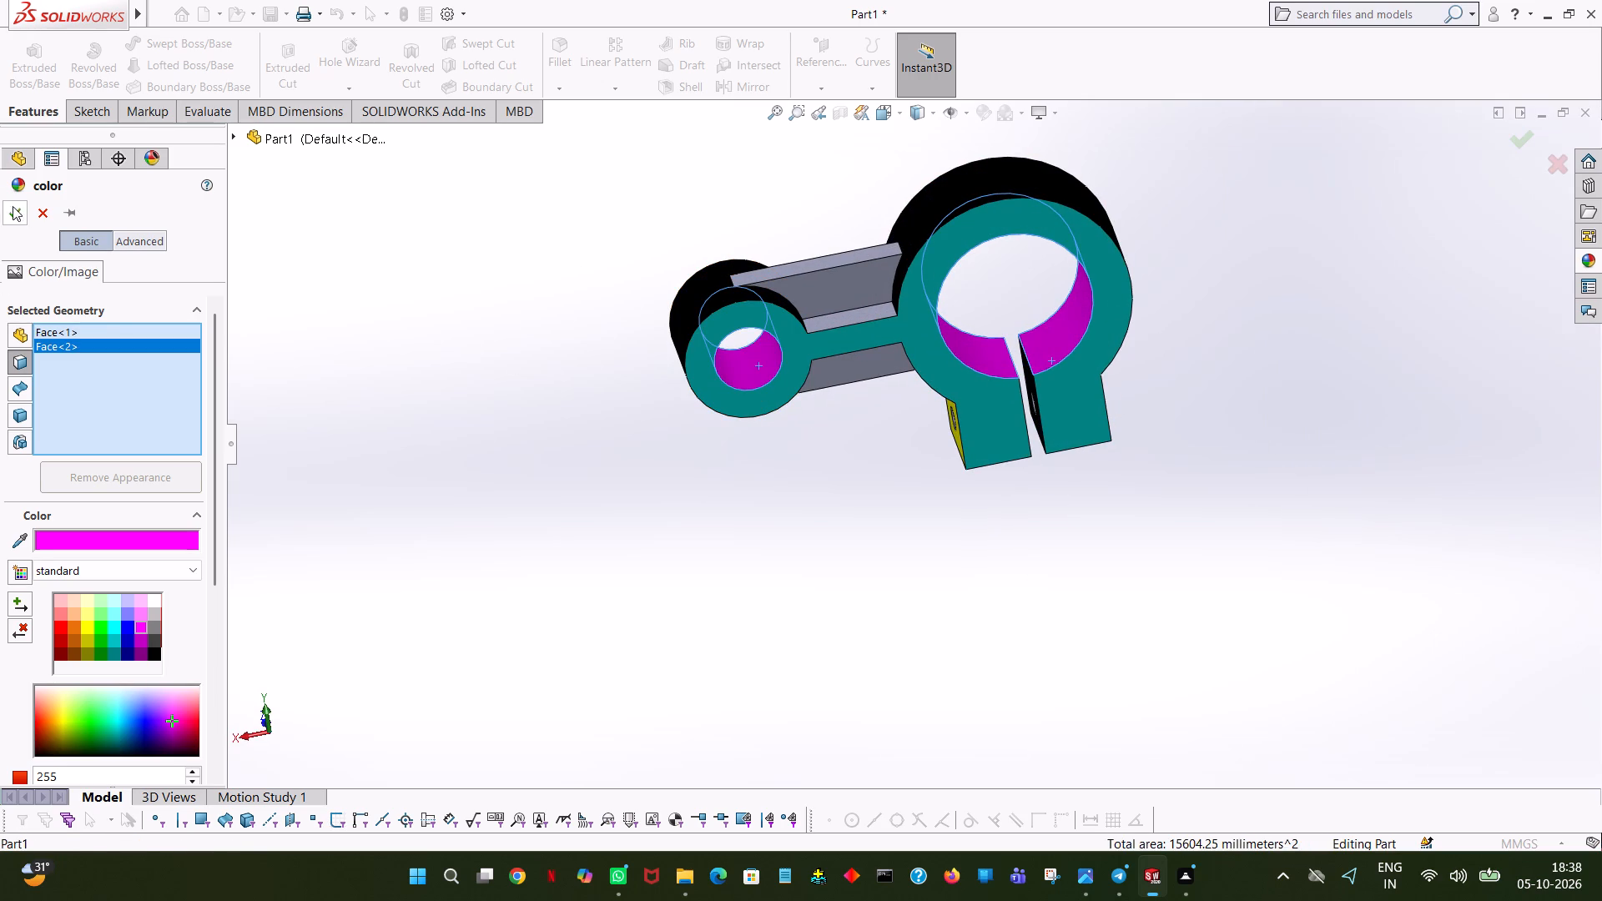
left_click(14, 209)
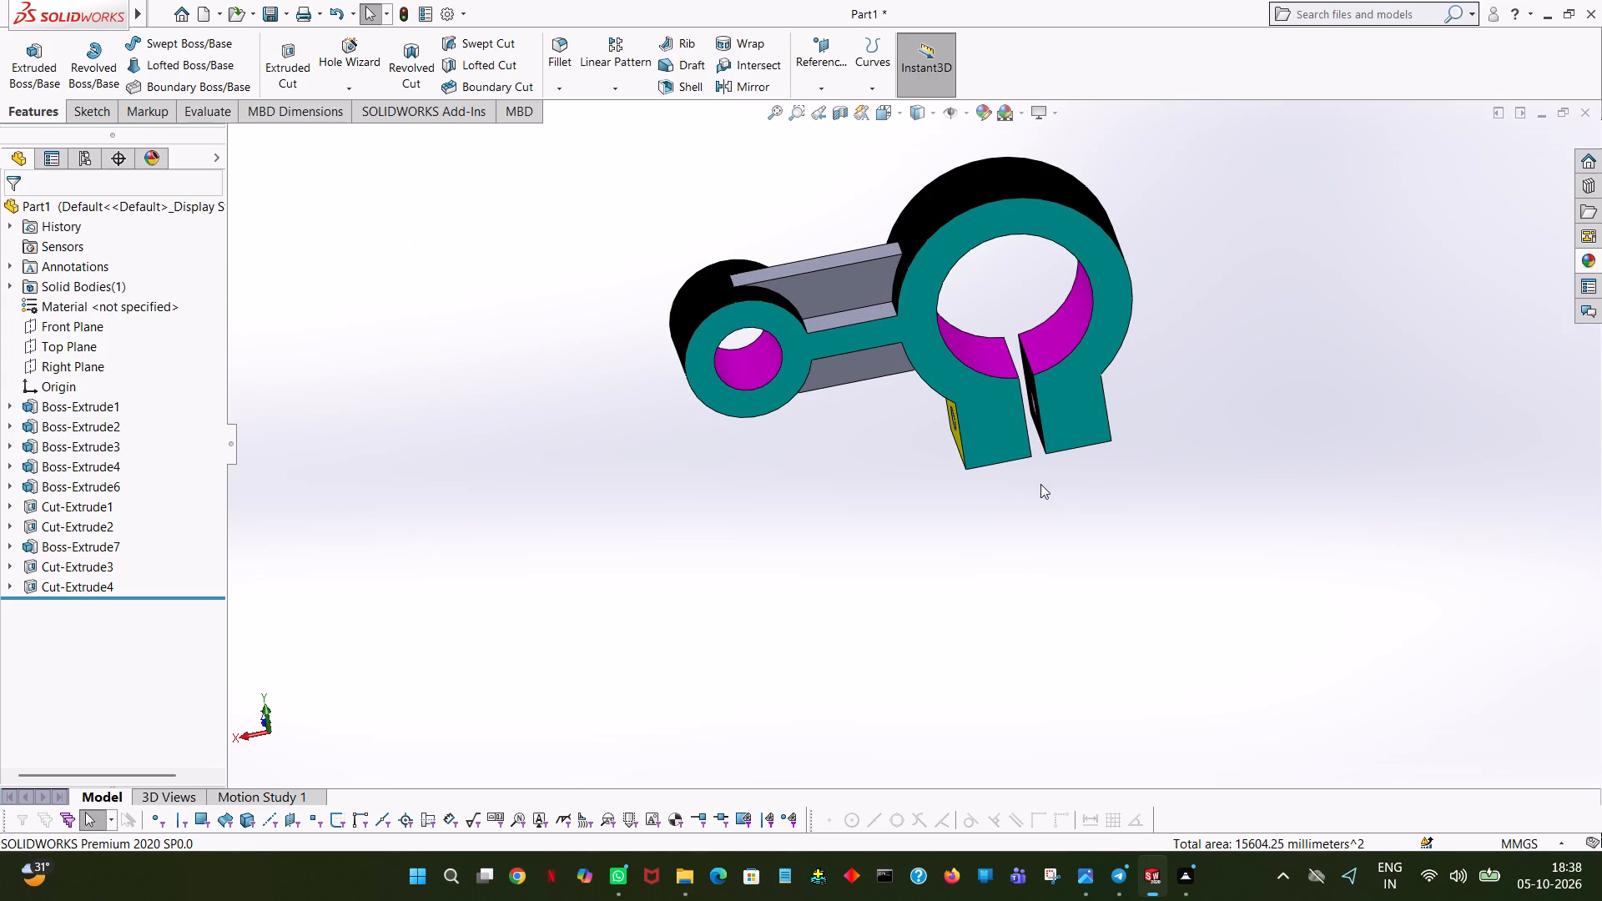
Colour the two end faces of the split boss, on either side of the slot, light red.
middle_click_drag(1035, 485, 875, 330)
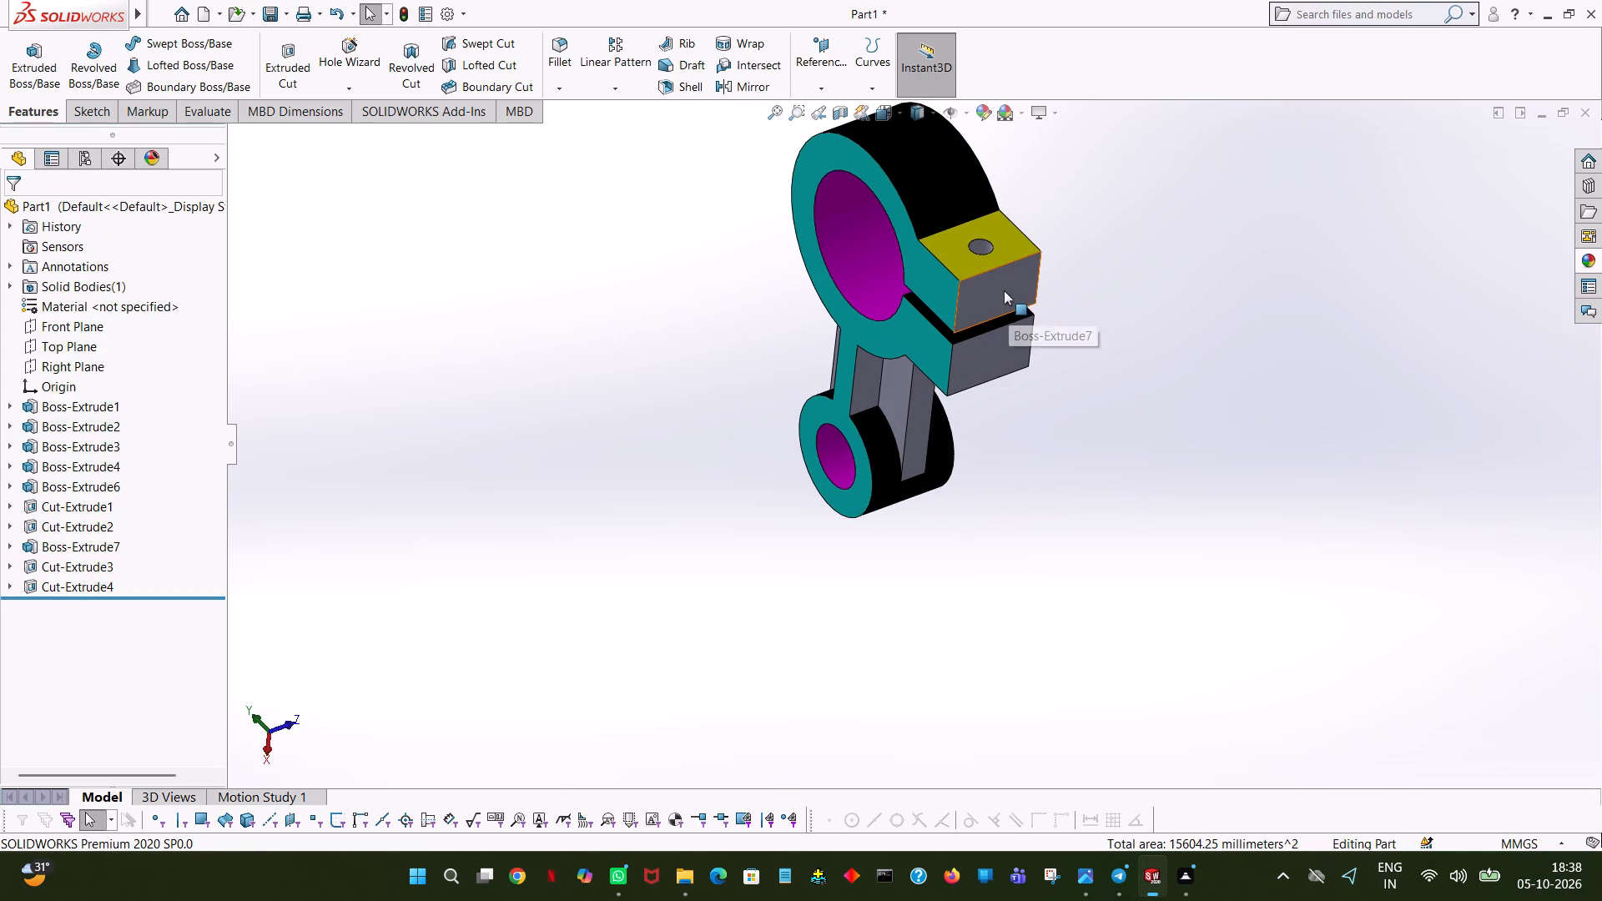
left_click(1004, 290)
left_click(1175, 204)
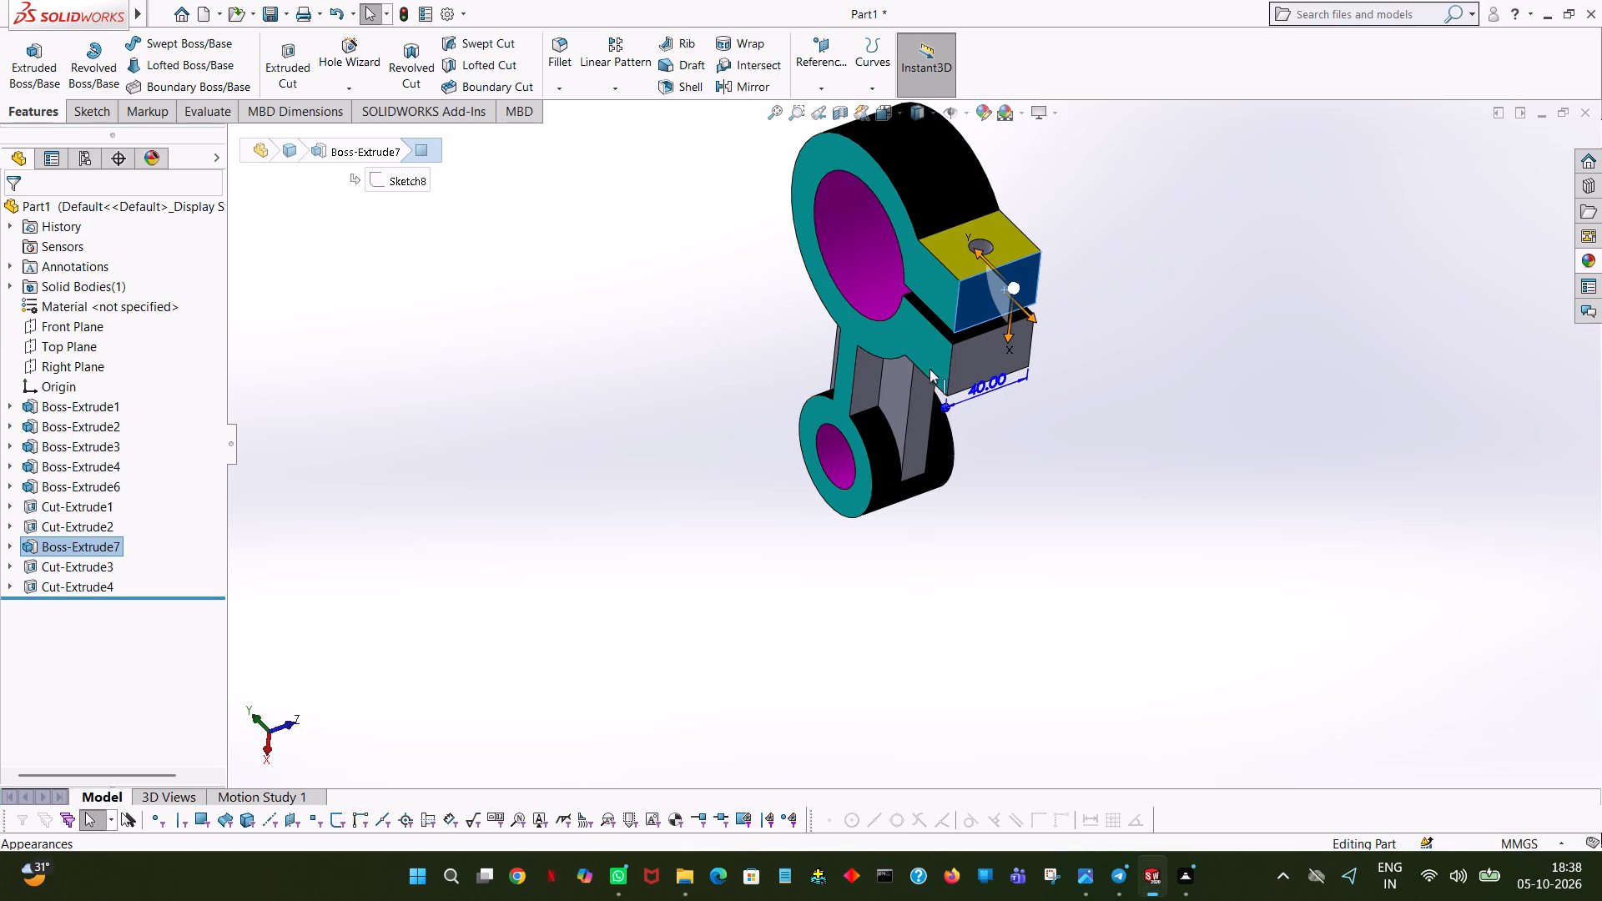
left_click(964, 351)
left_click(1139, 275)
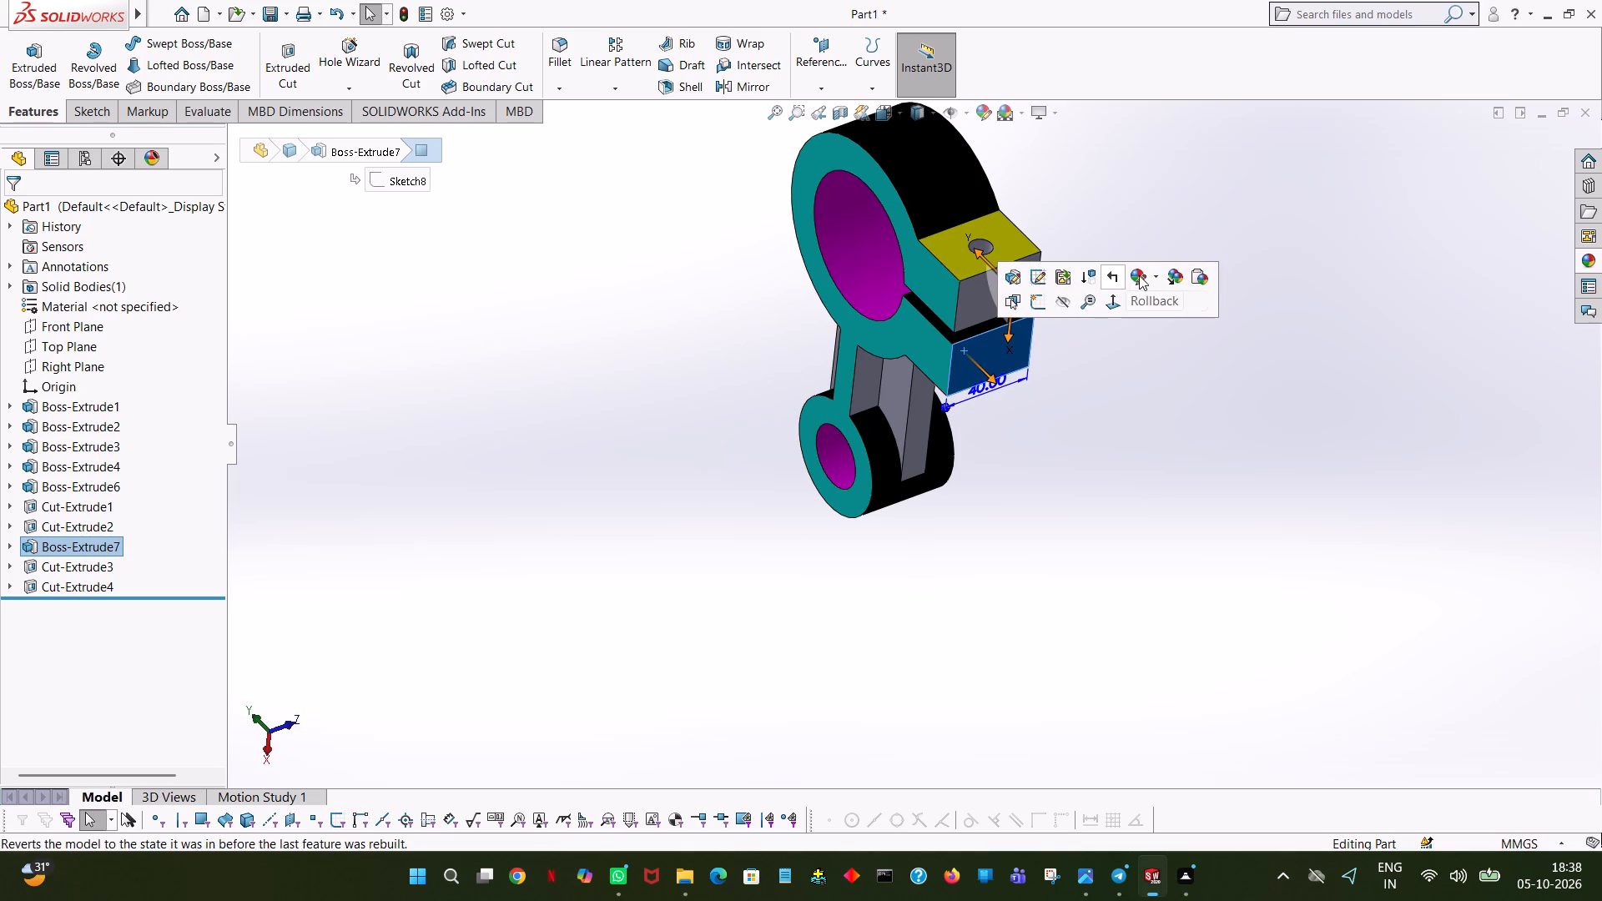
left_click(1147, 315)
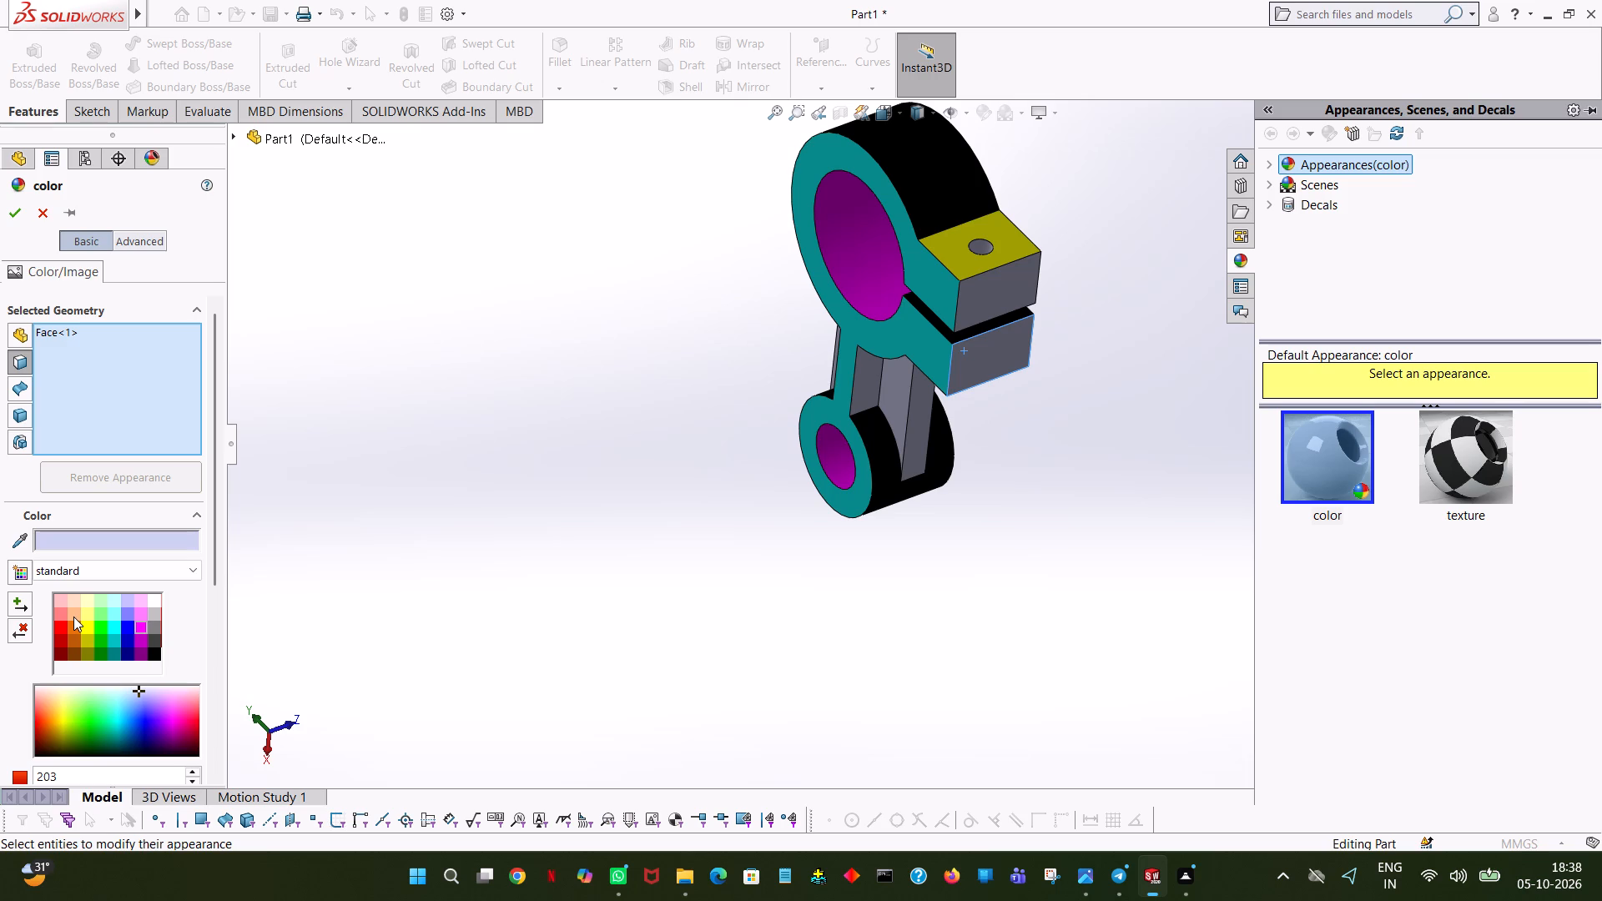
left_click(73, 617)
left_click(55, 606)
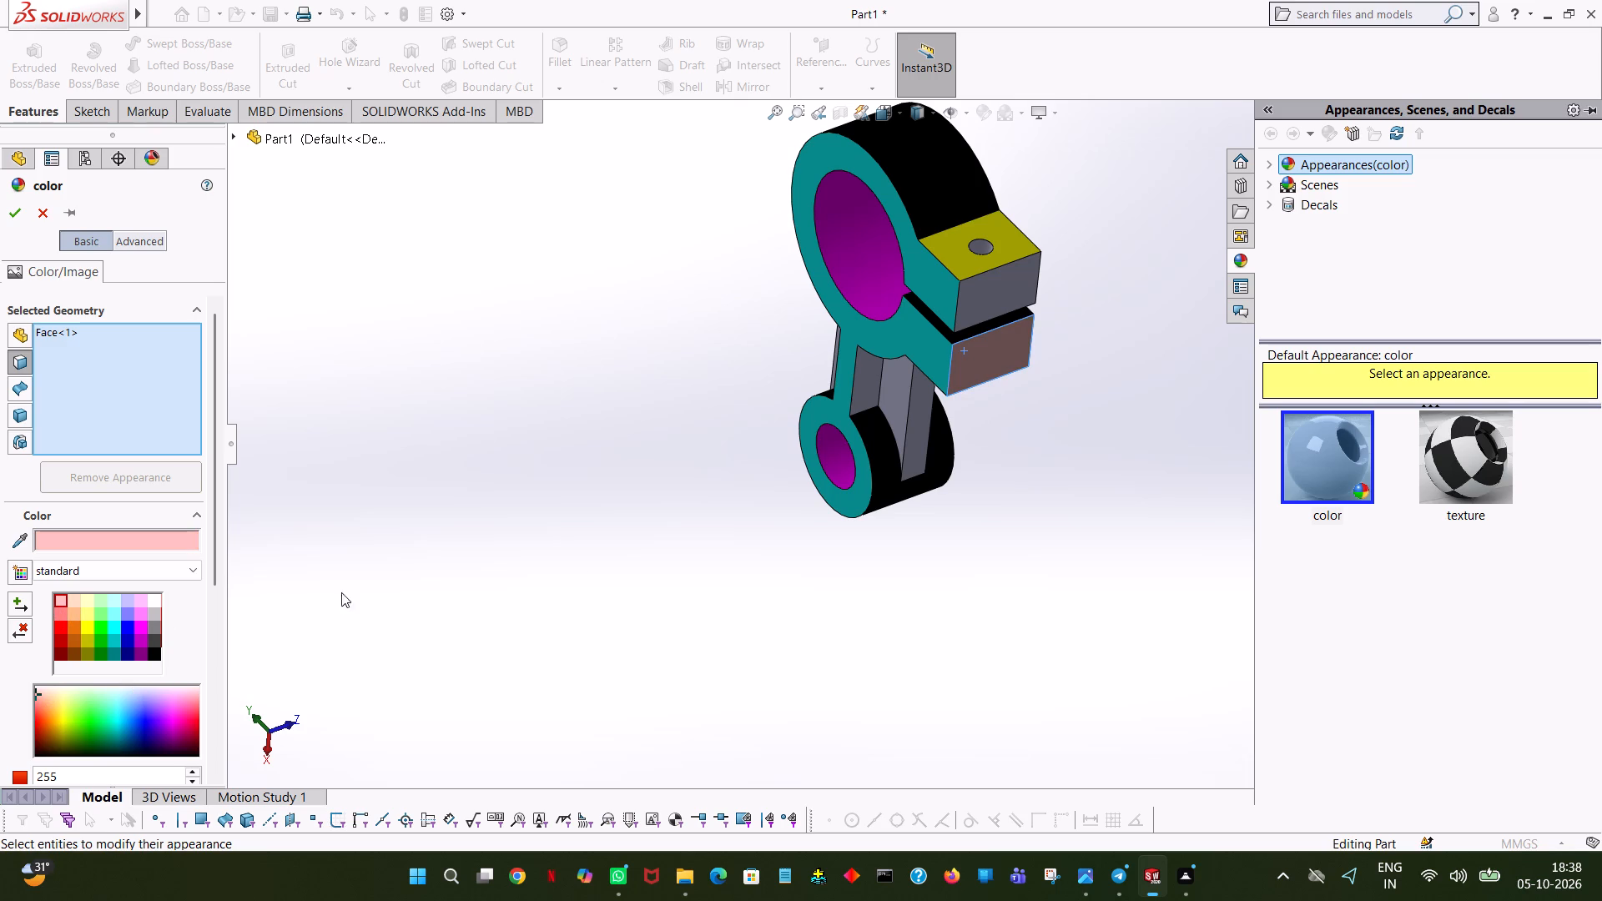
left_click(59, 614)
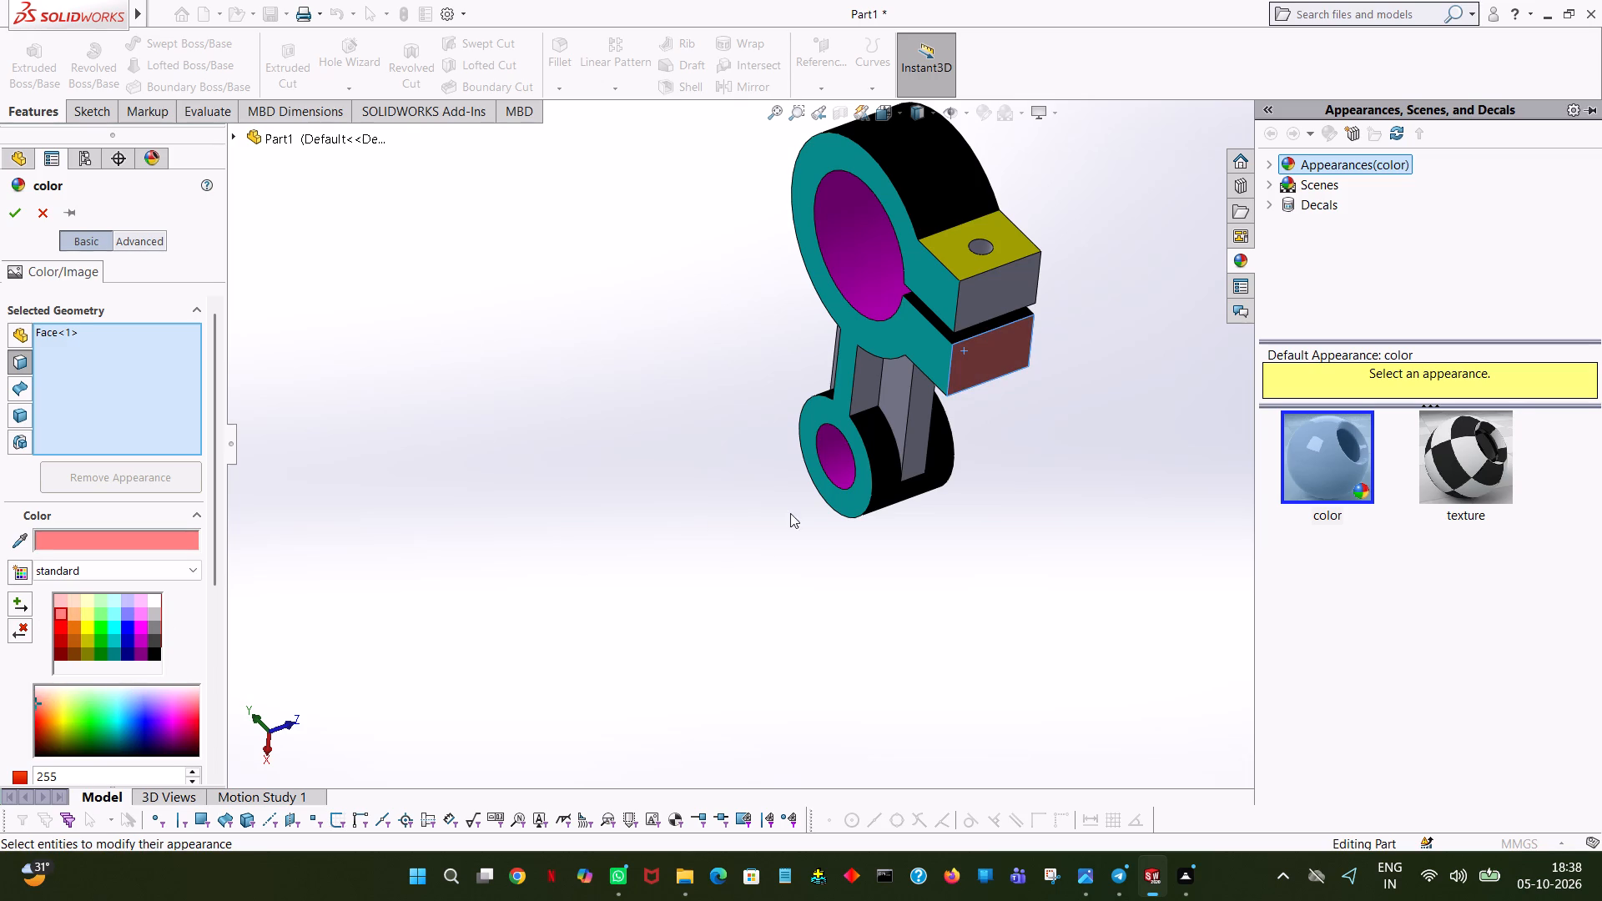
middle_click_drag(941, 520, 897, 441)
left_click(908, 229)
Add the two long outer edge faces of the arm's thin web to the light red appearance and apply it.
middle_click_drag(1038, 296, 1407, 373)
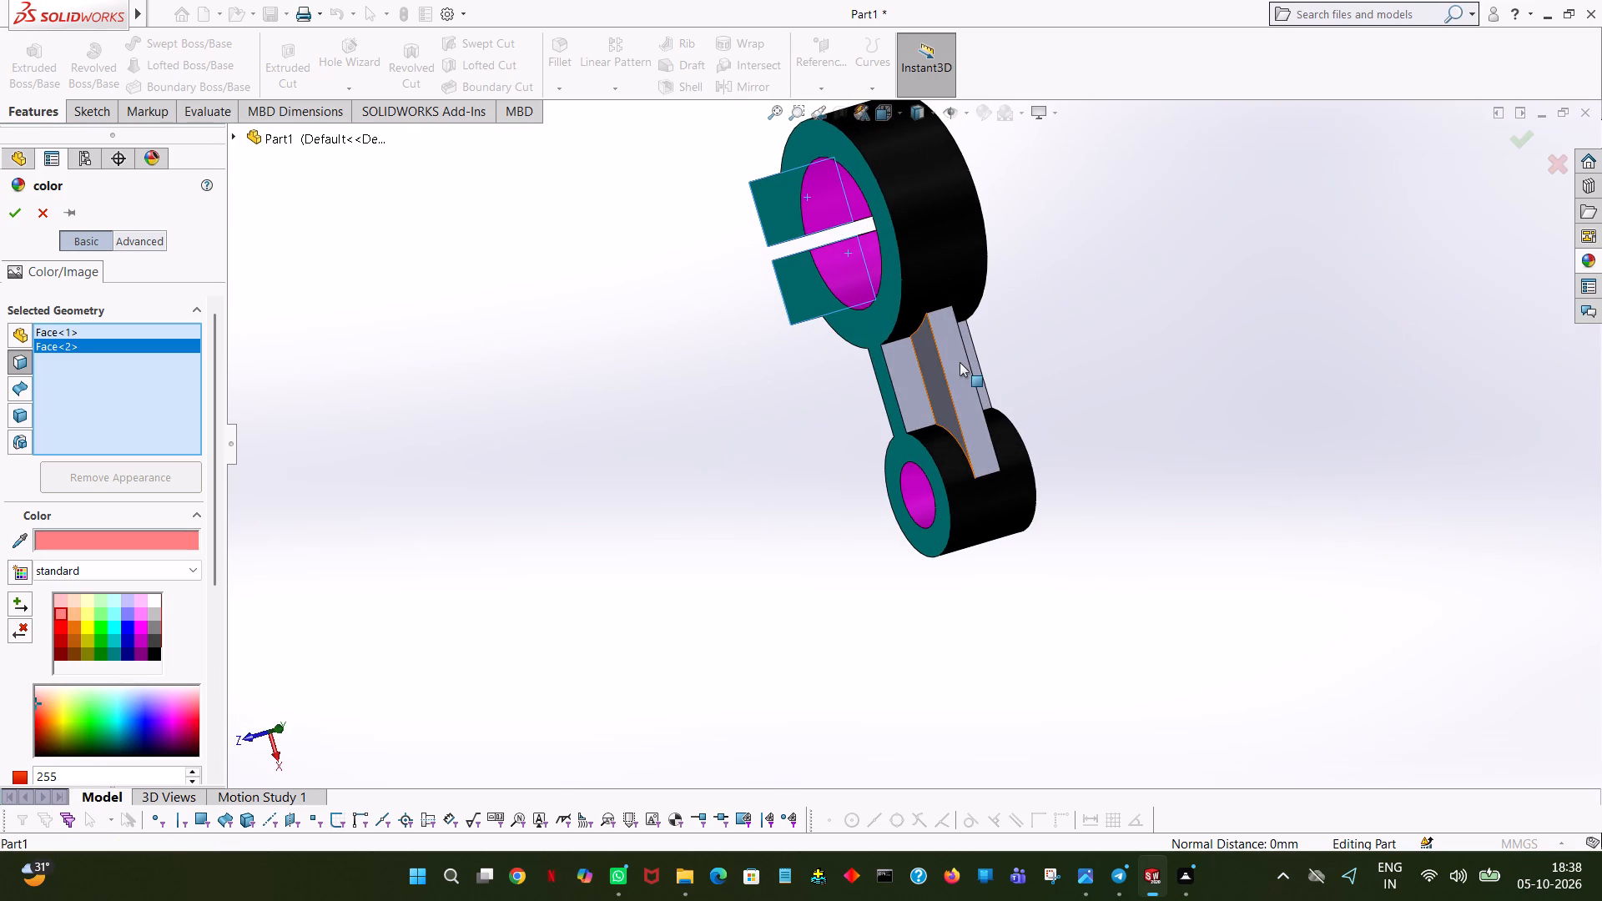
left_click(960, 362)
middle_click_drag(1066, 386, 1156, 331)
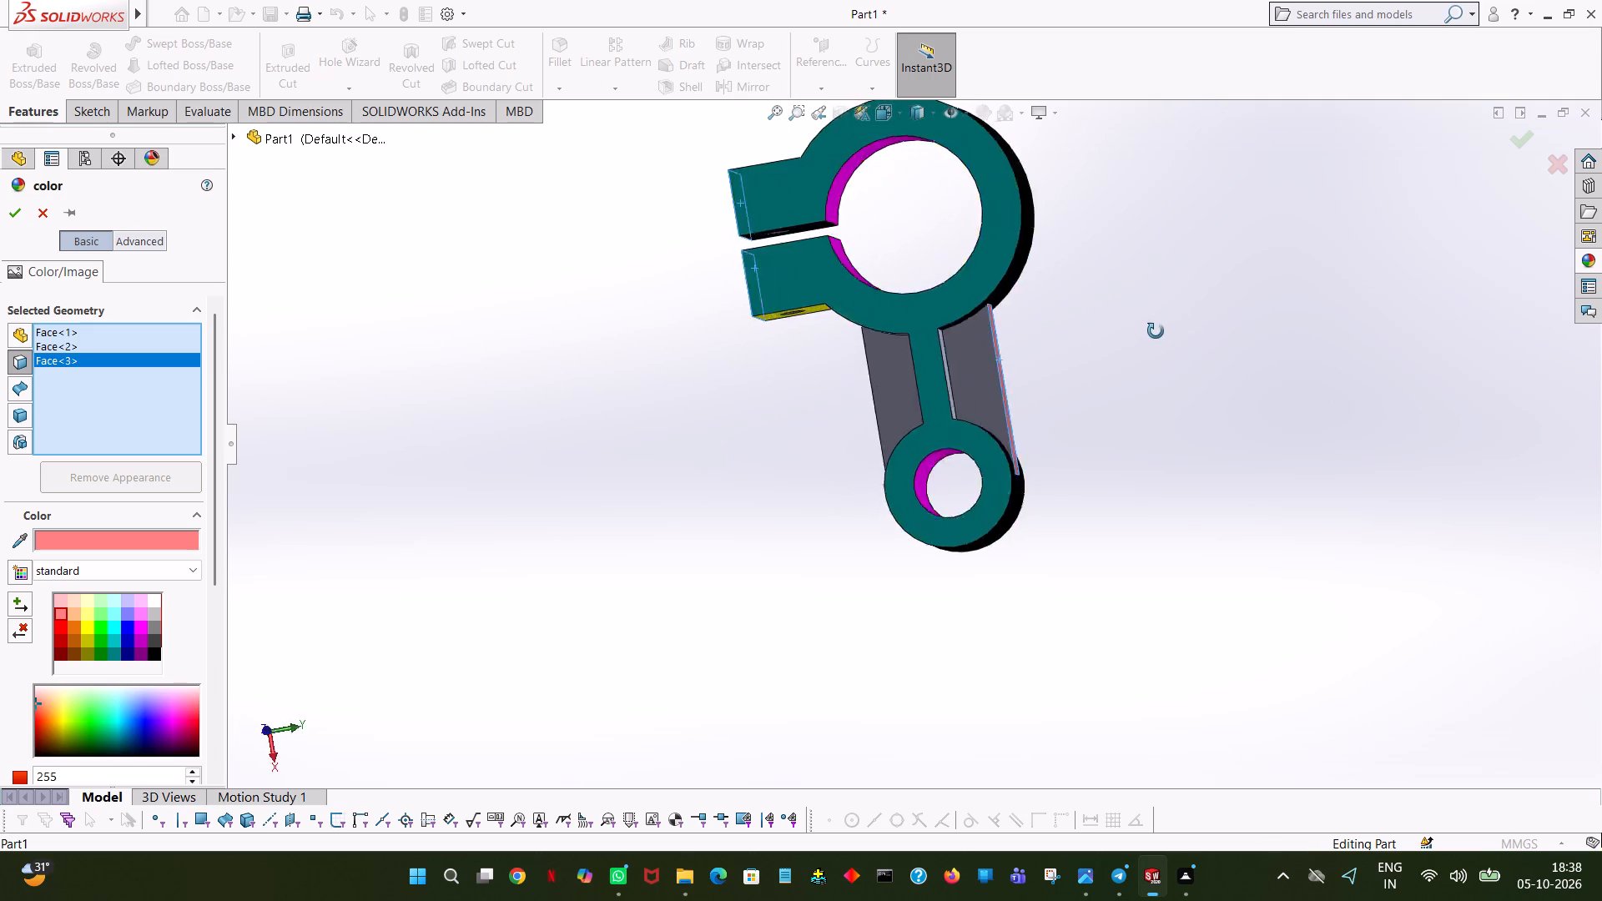
middle_click_drag(1156, 331, 1361, 340)
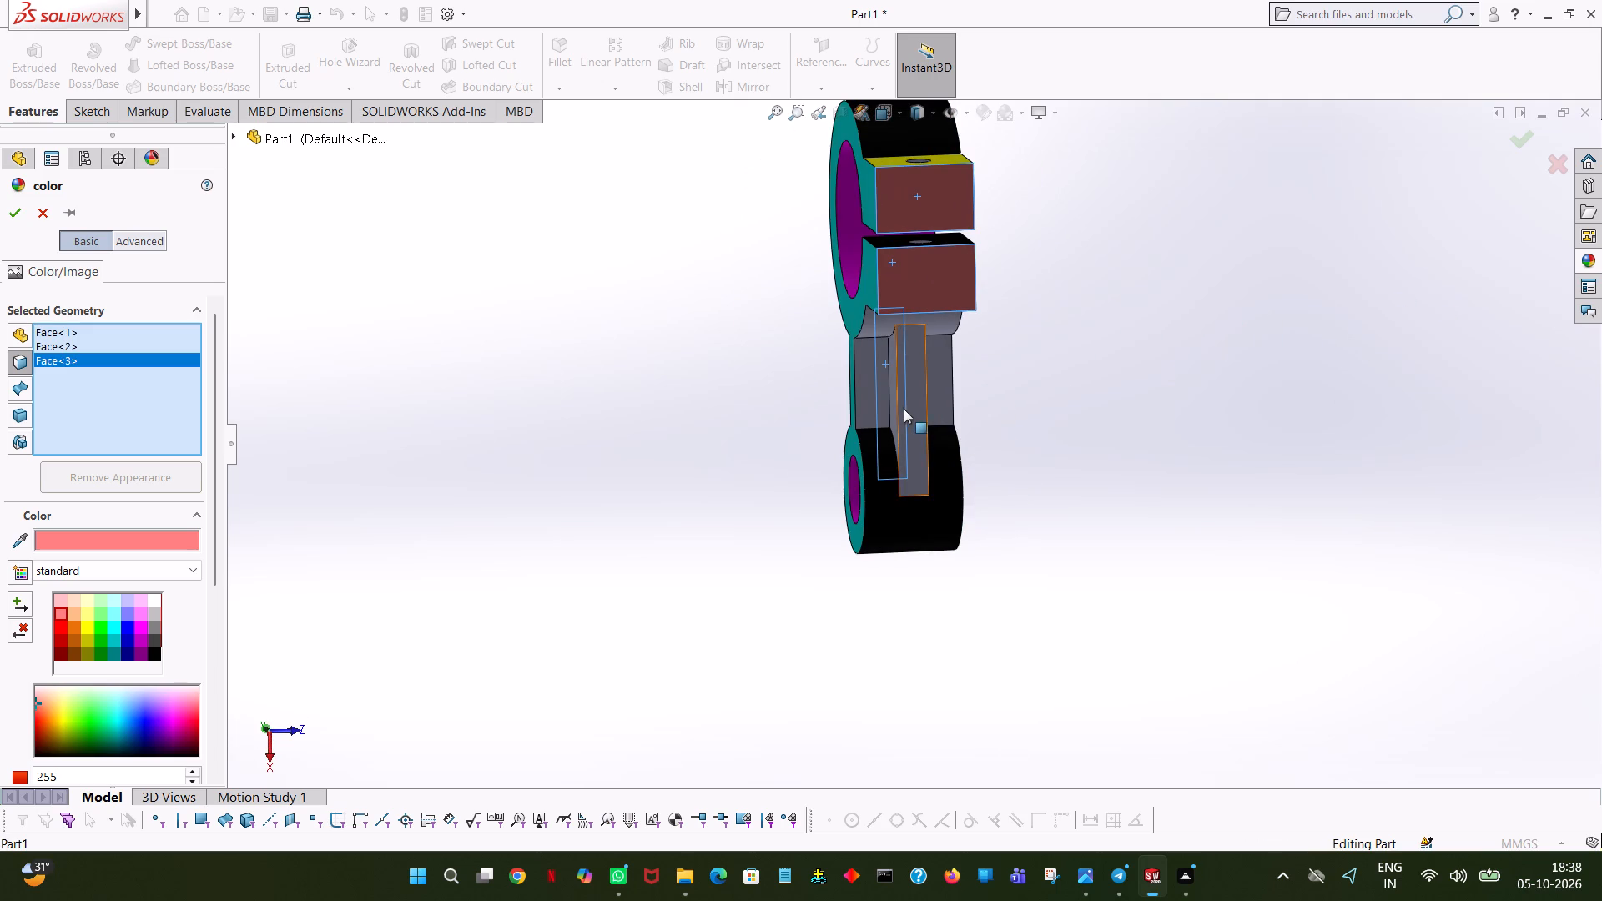
left_click(905, 409)
left_click(8, 207)
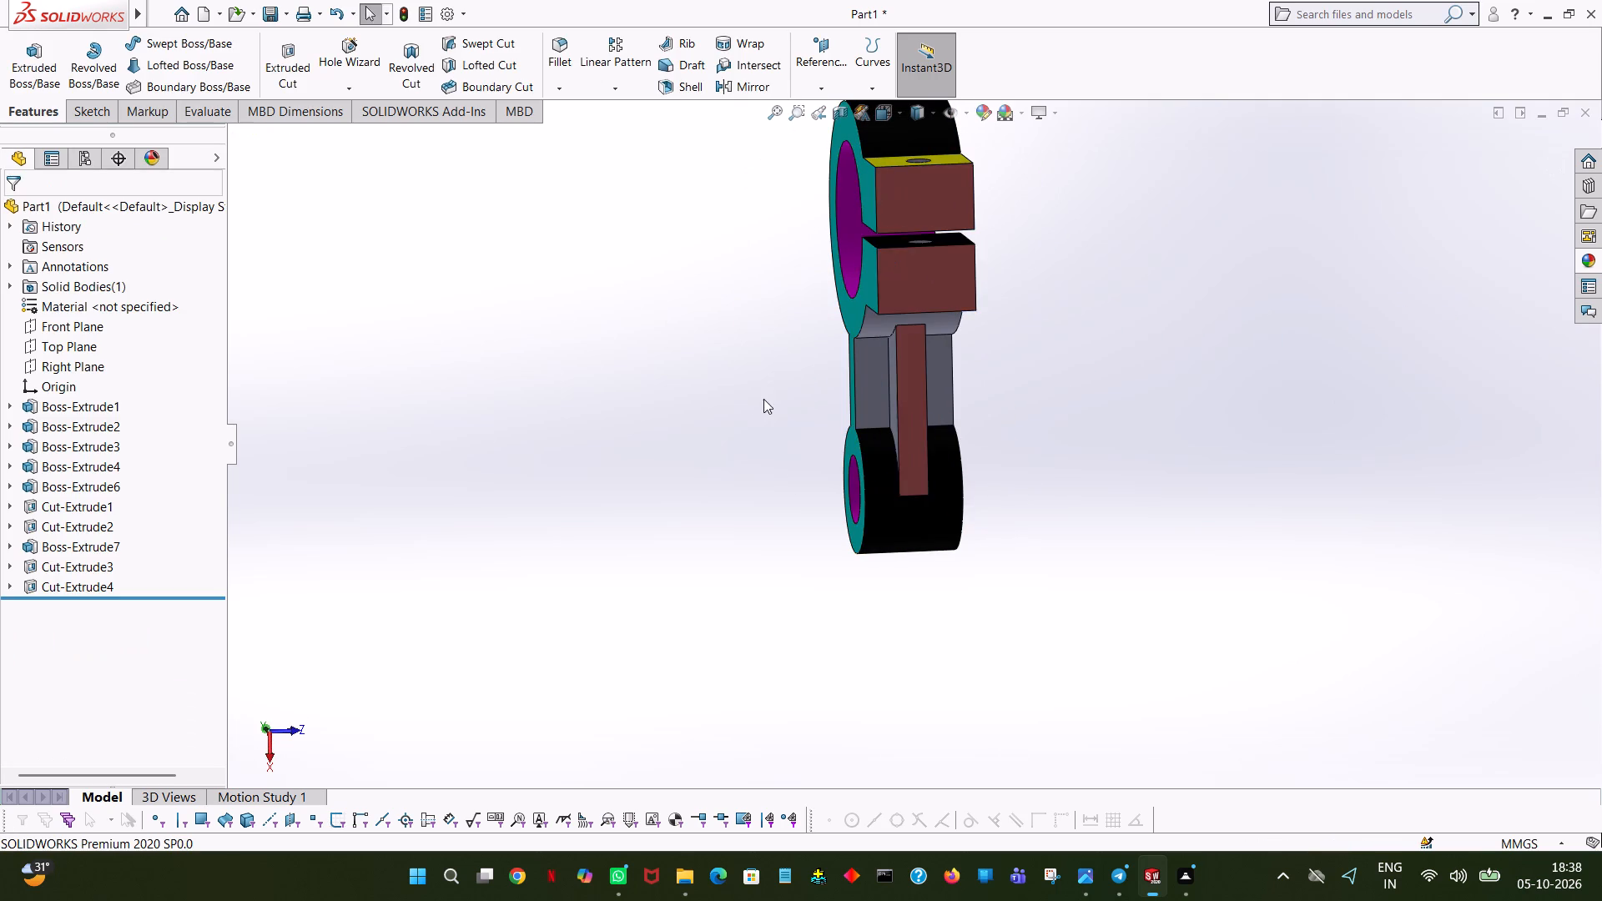
Colour one flat face of the thin web between the clamp and the hub dark red.
middle_click_drag(763, 401, 1015, 439)
middle_click(1018, 436)
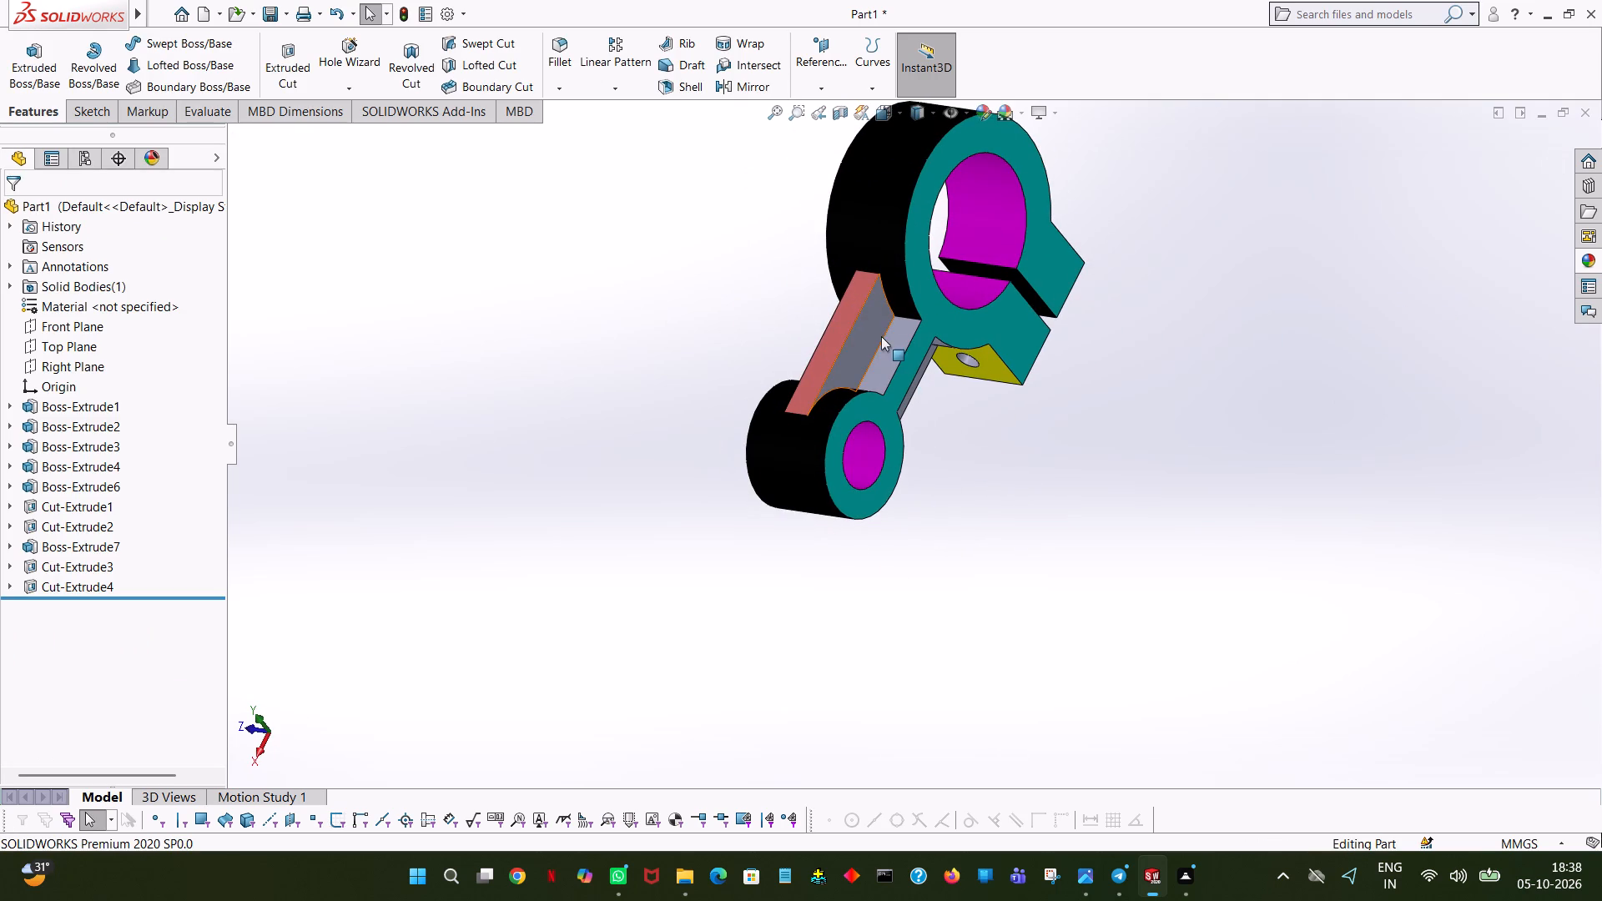
left_click(873, 331)
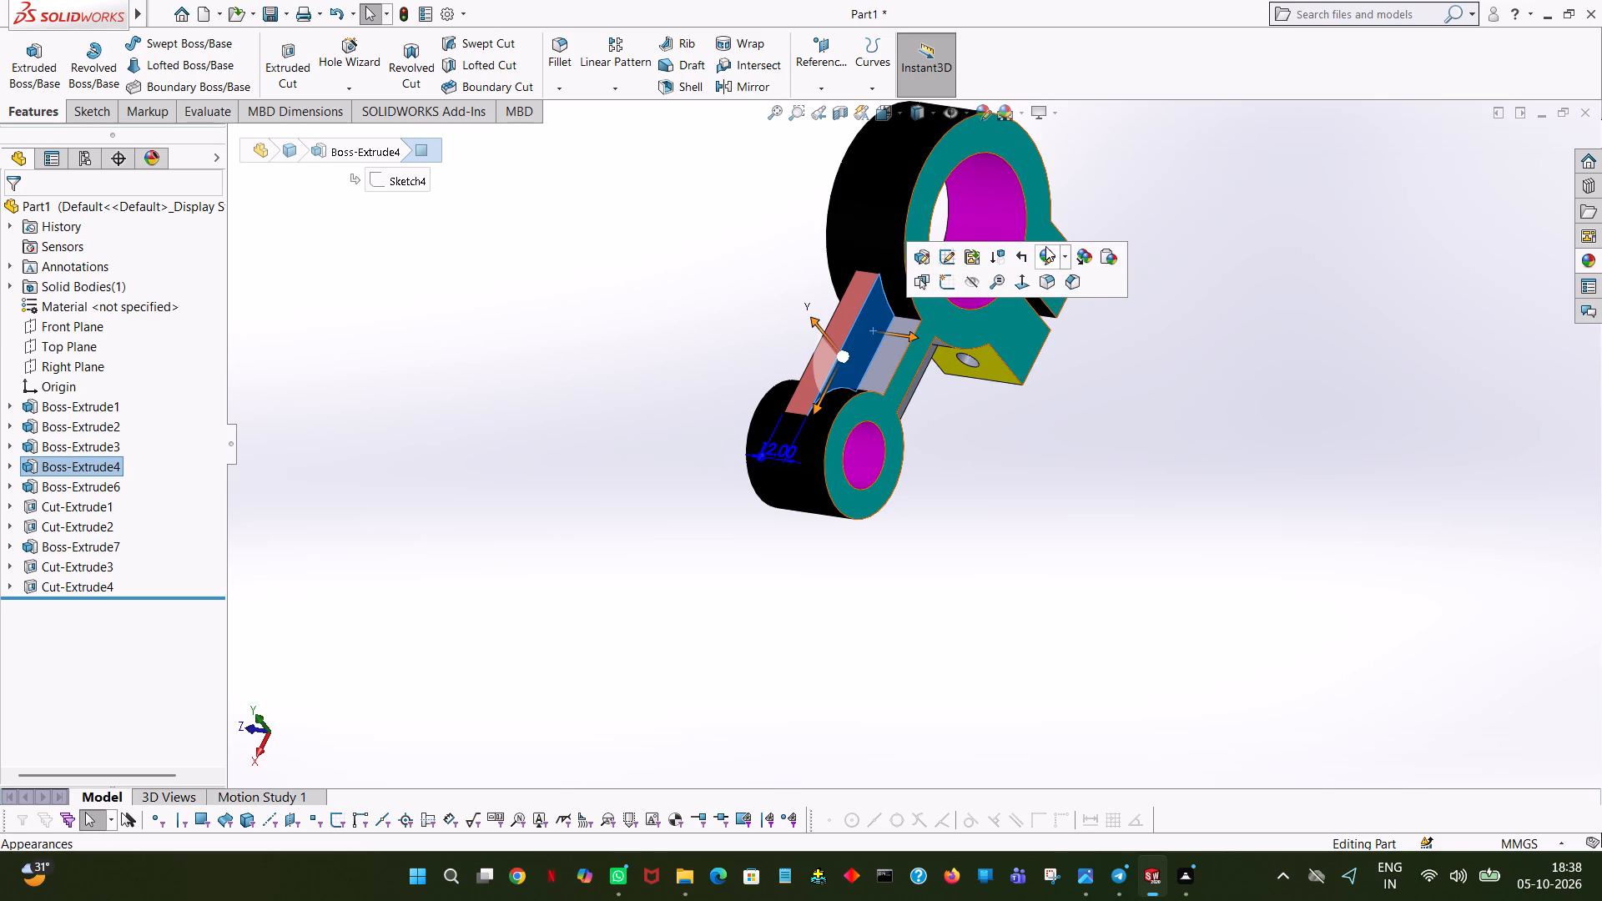
left_click(1045, 246)
left_click(1064, 291)
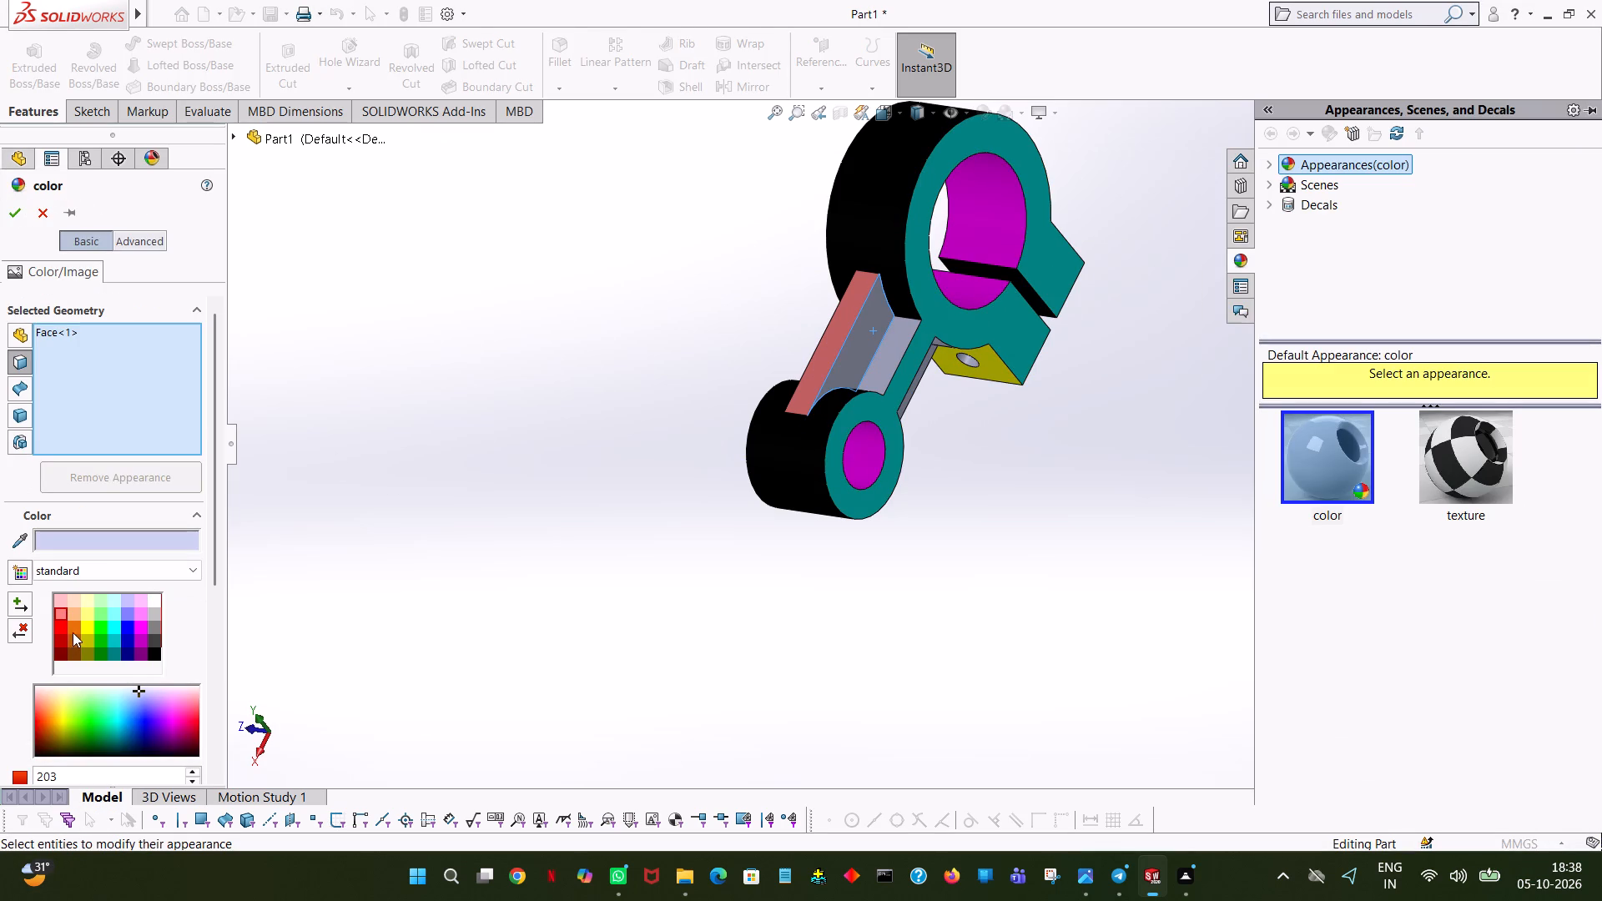
left_click(84, 630)
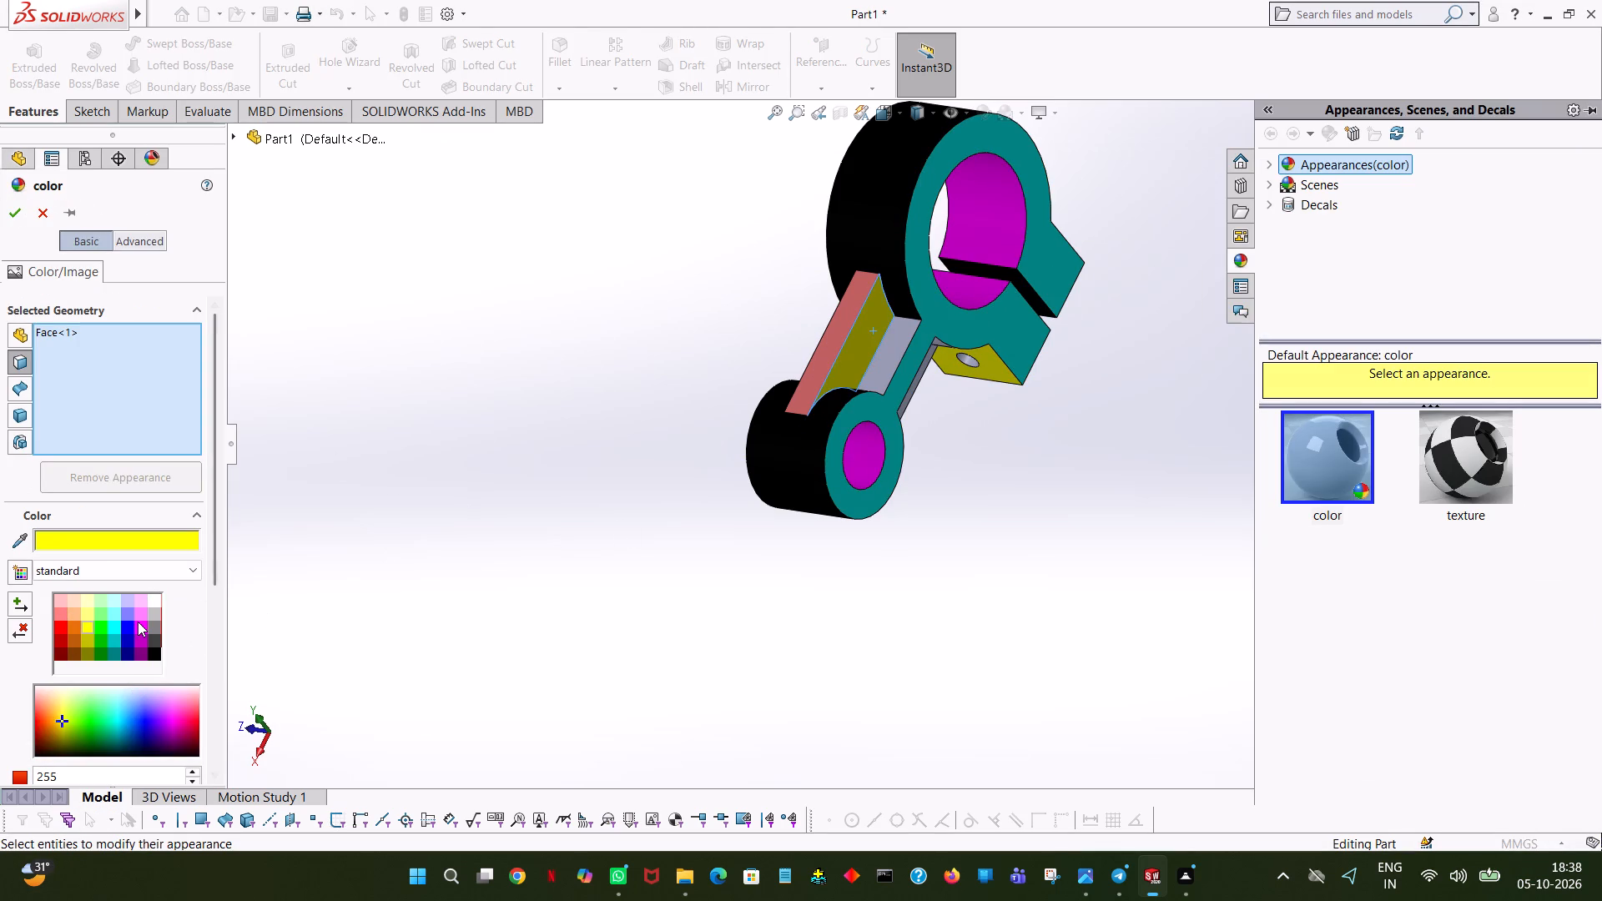
left_click(138, 622)
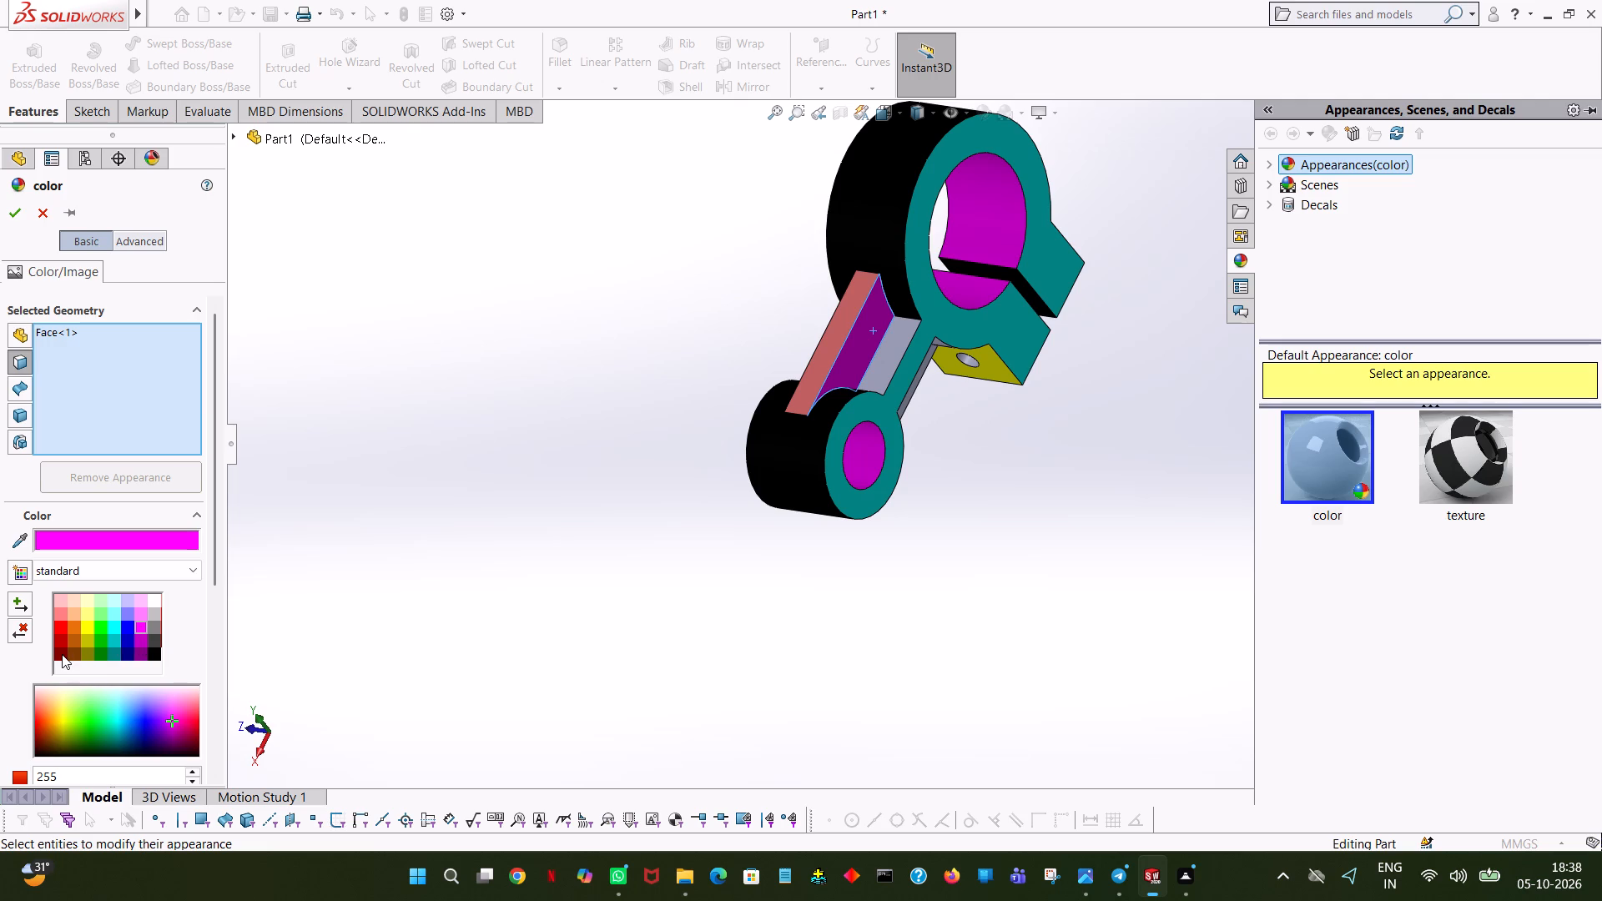
left_click(62, 654)
left_click(58, 639)
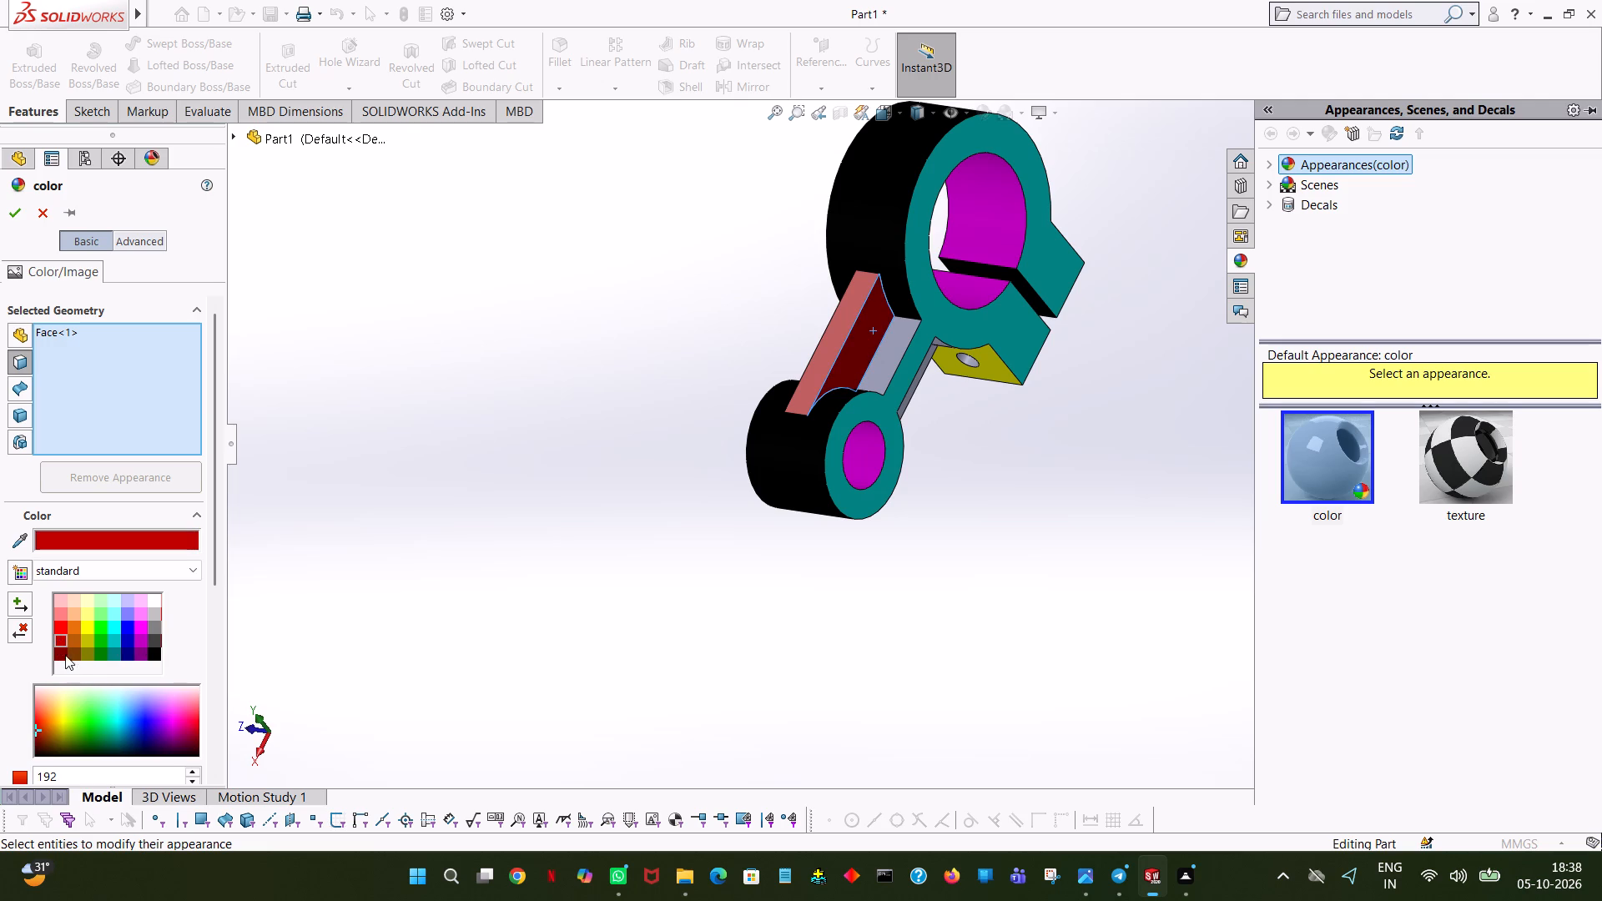
left_click(58, 652)
Add the three remaining flat faces of the thin web to the dark red appearance and apply it.
middle_click_drag(386, 259, 539, 421)
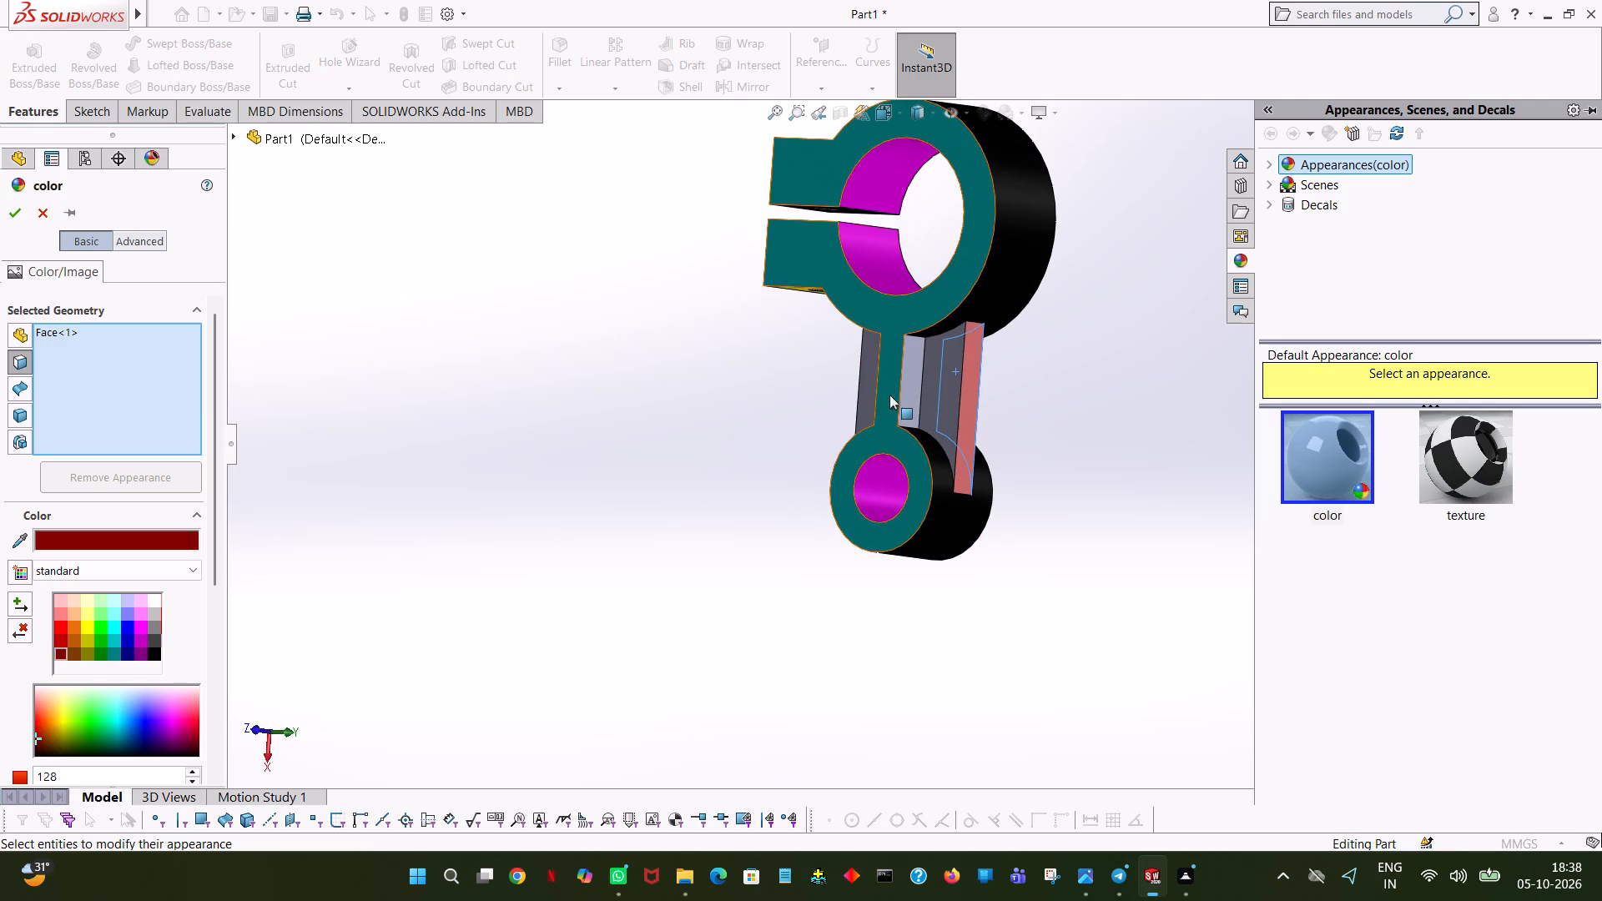
left_click(934, 400)
middle_click_drag(943, 369, 1011, 430)
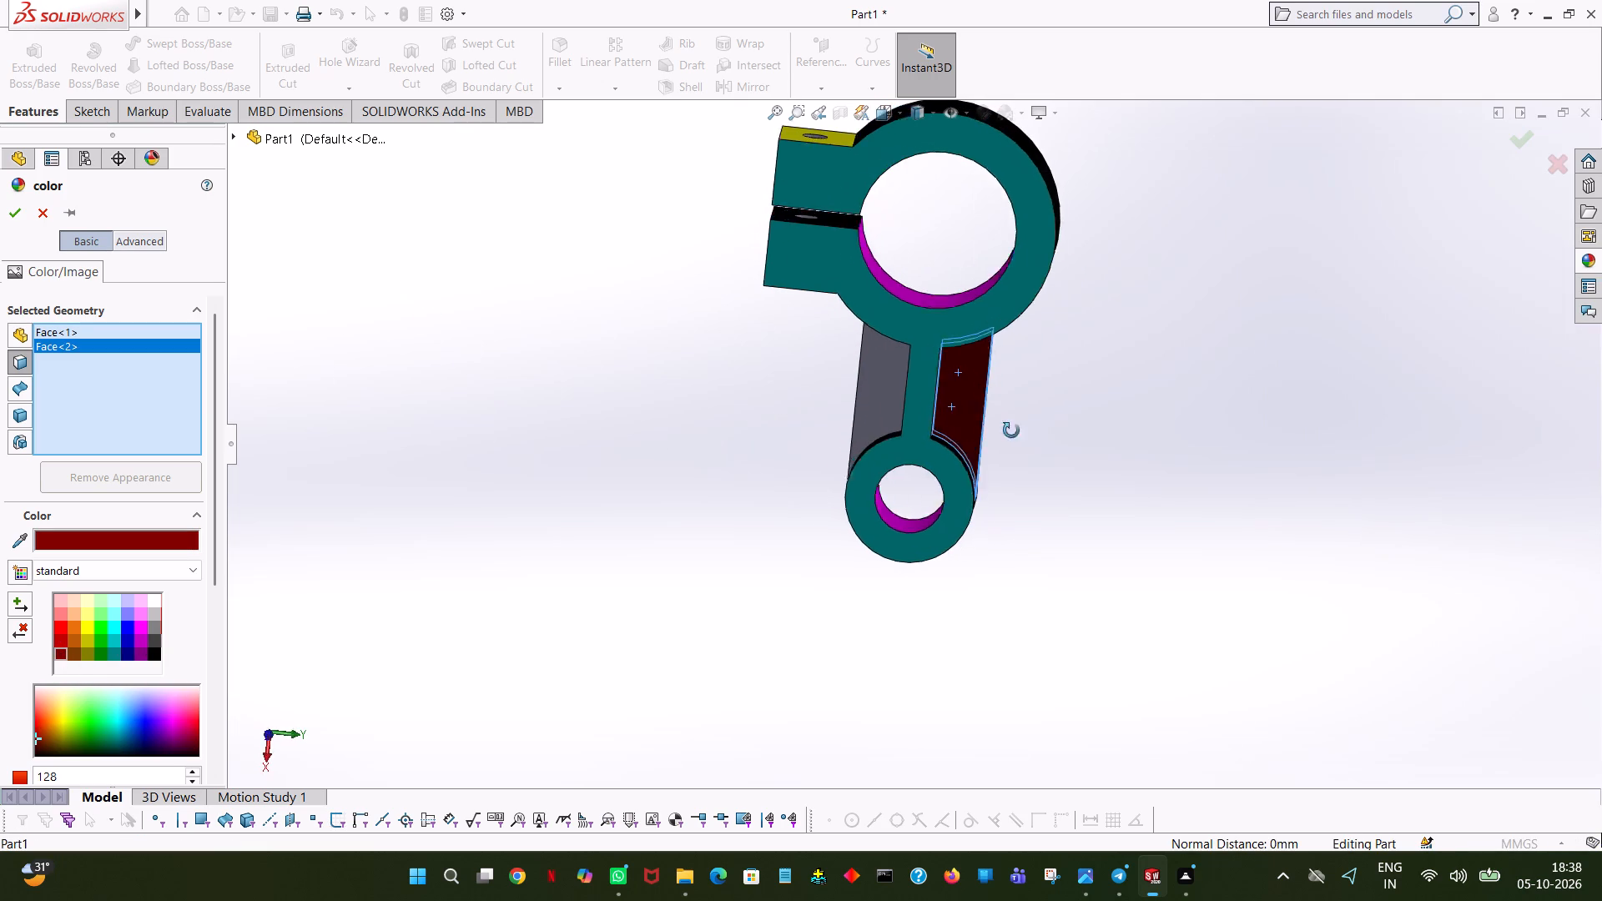
middle_click_drag(1011, 430, 1028, 444)
left_click(872, 391)
middle_click_drag(697, 340, 932, 517)
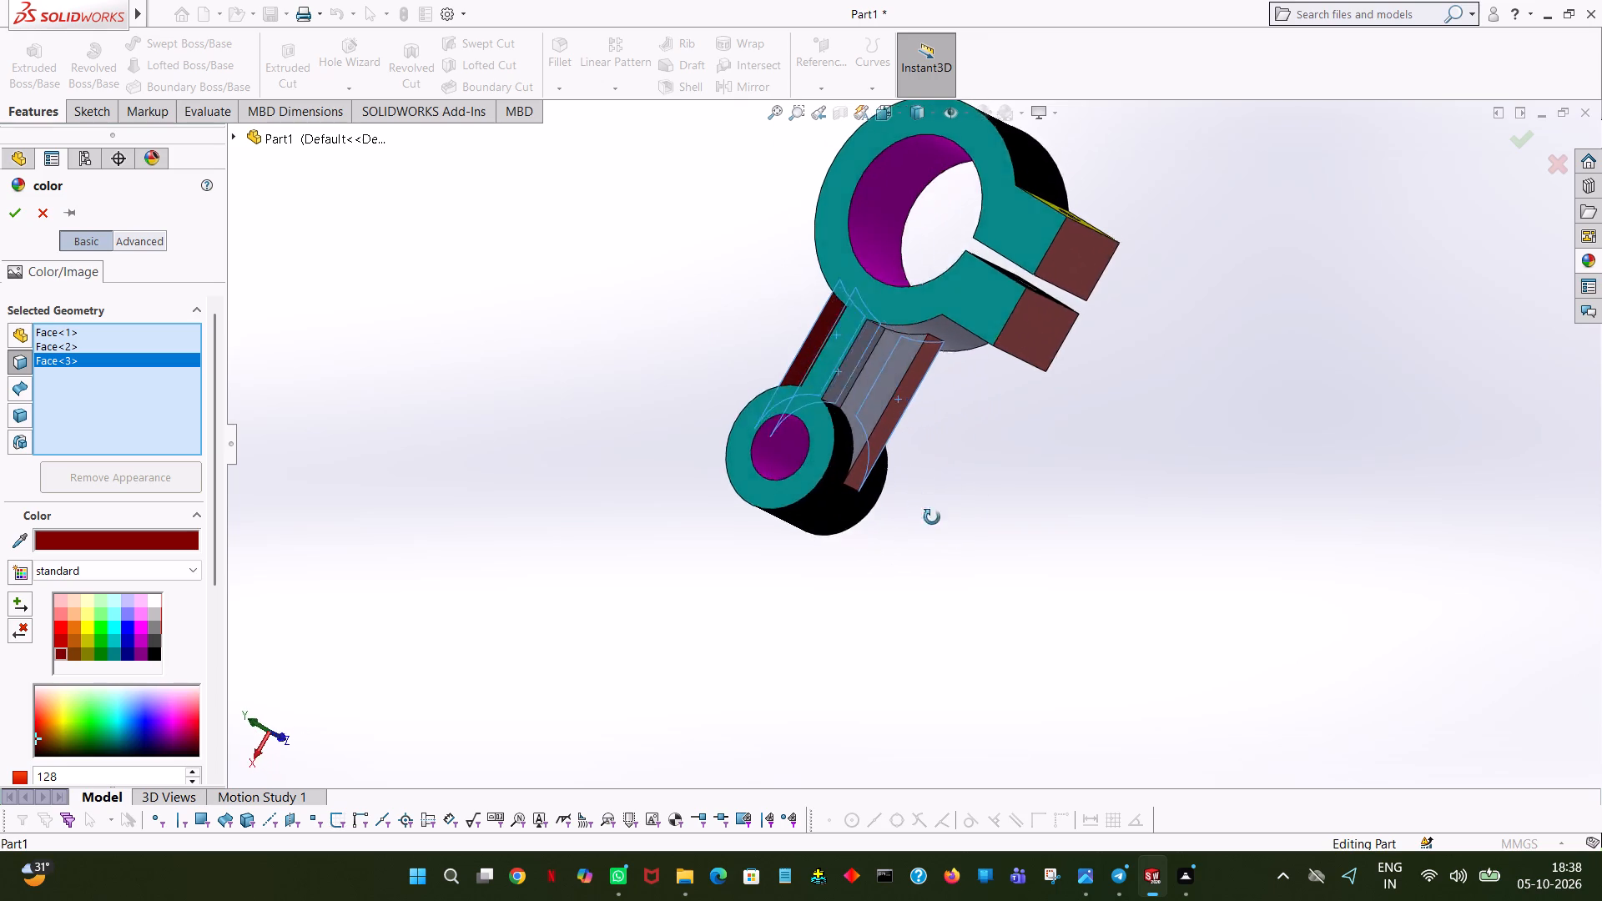
middle_click_drag(932, 517, 982, 575)
left_click(893, 378)
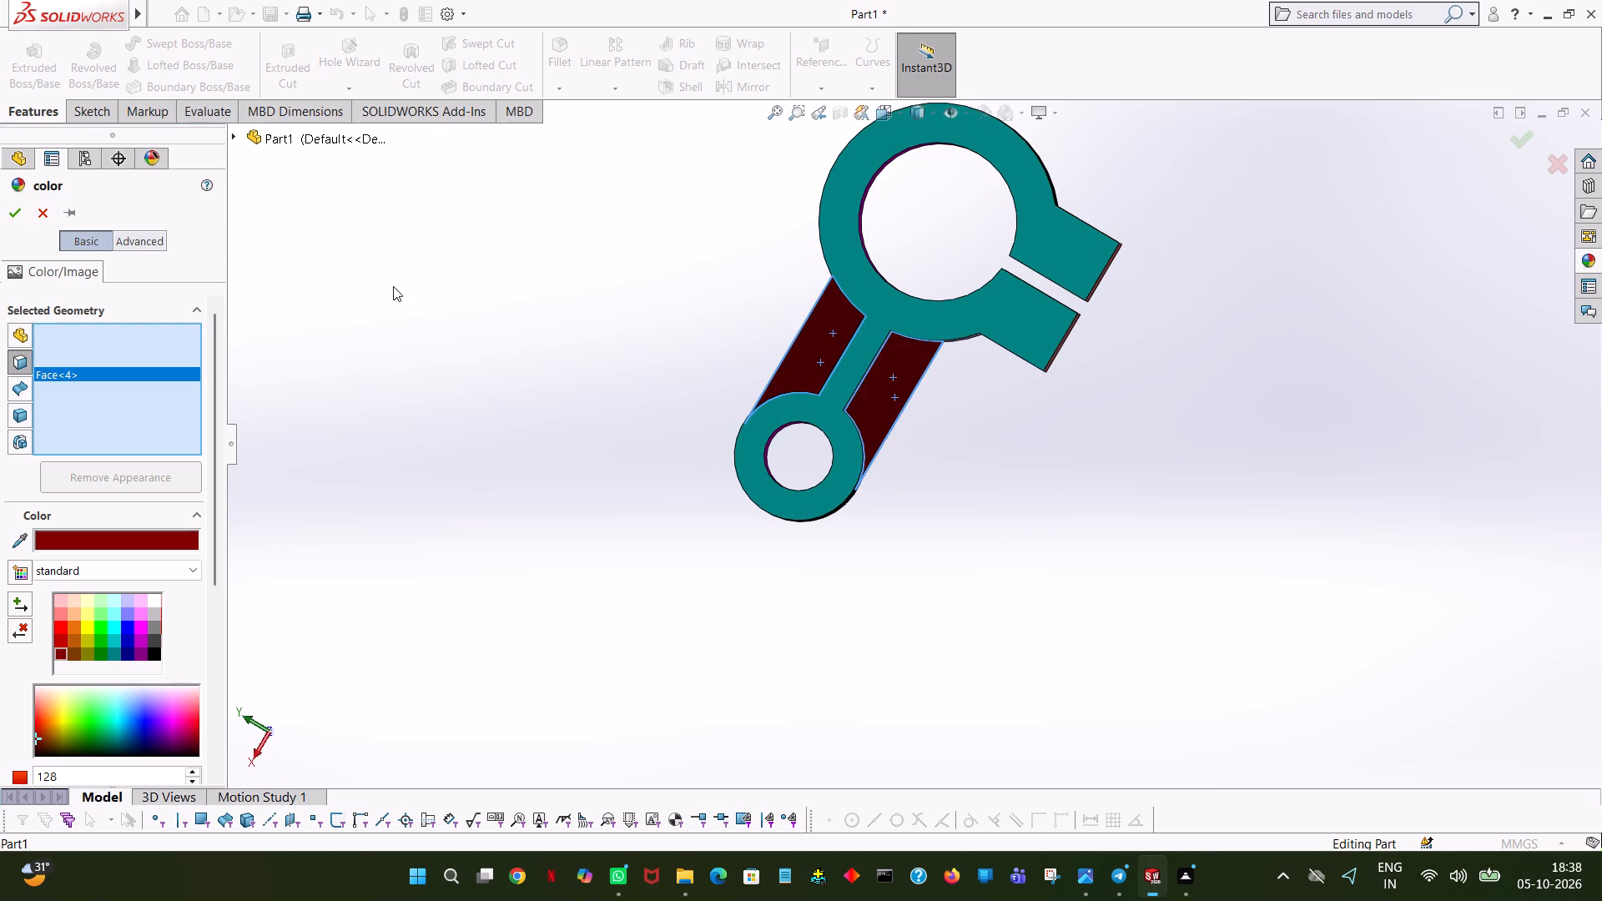
middle_click_drag(410, 320, 561, 585)
middle_click_drag(566, 607, 573, 625)
left_click(9, 199)
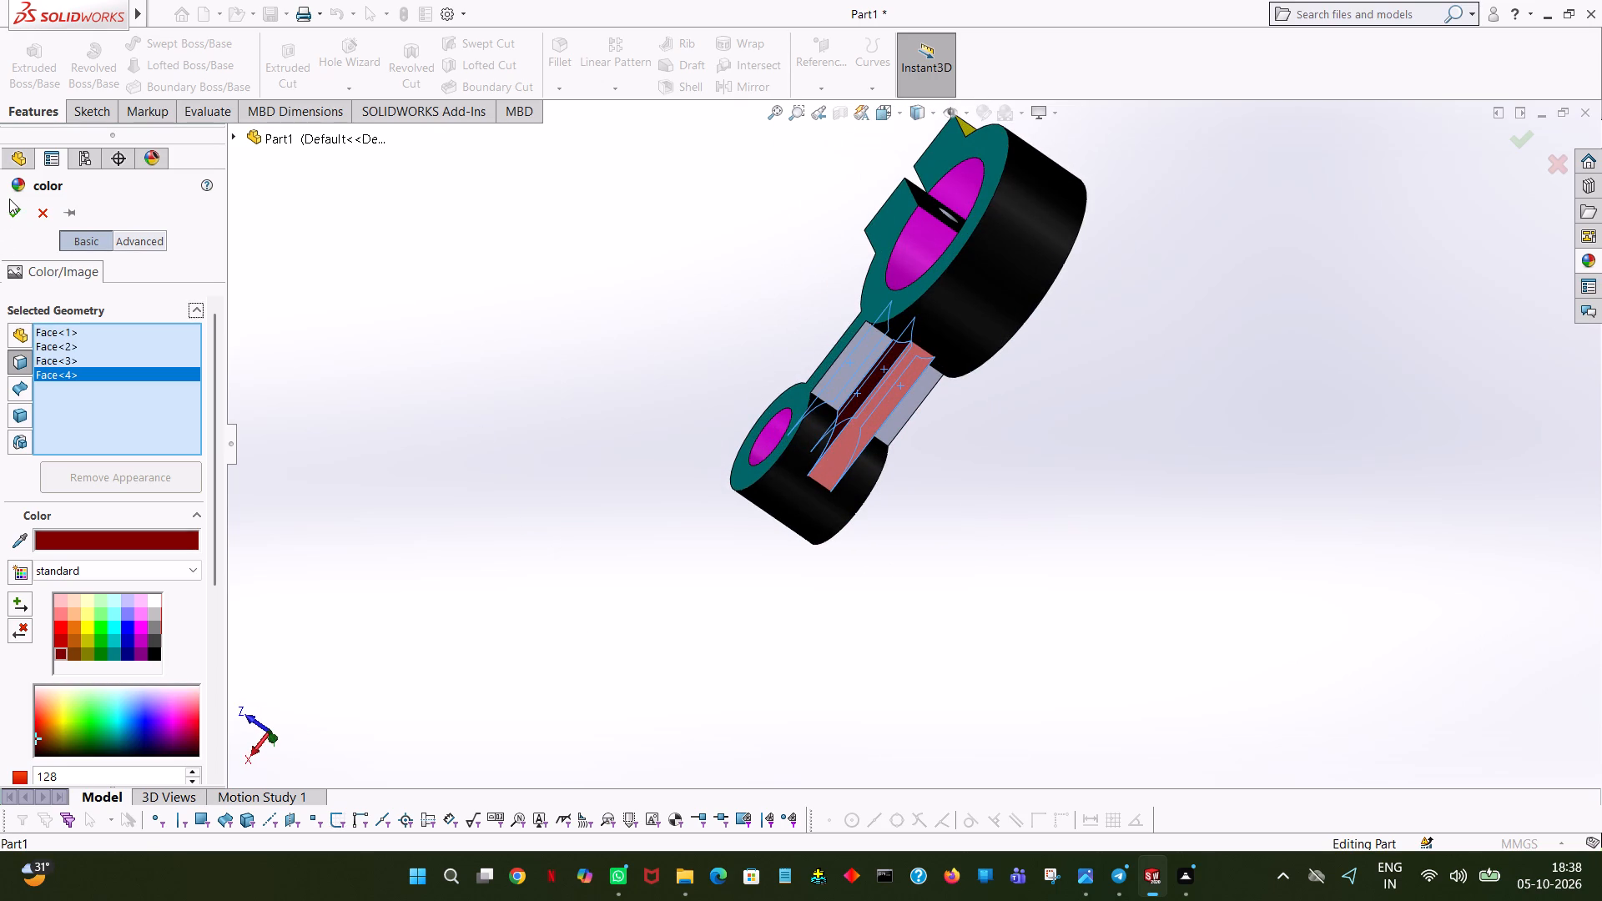
left_click(14, 205)
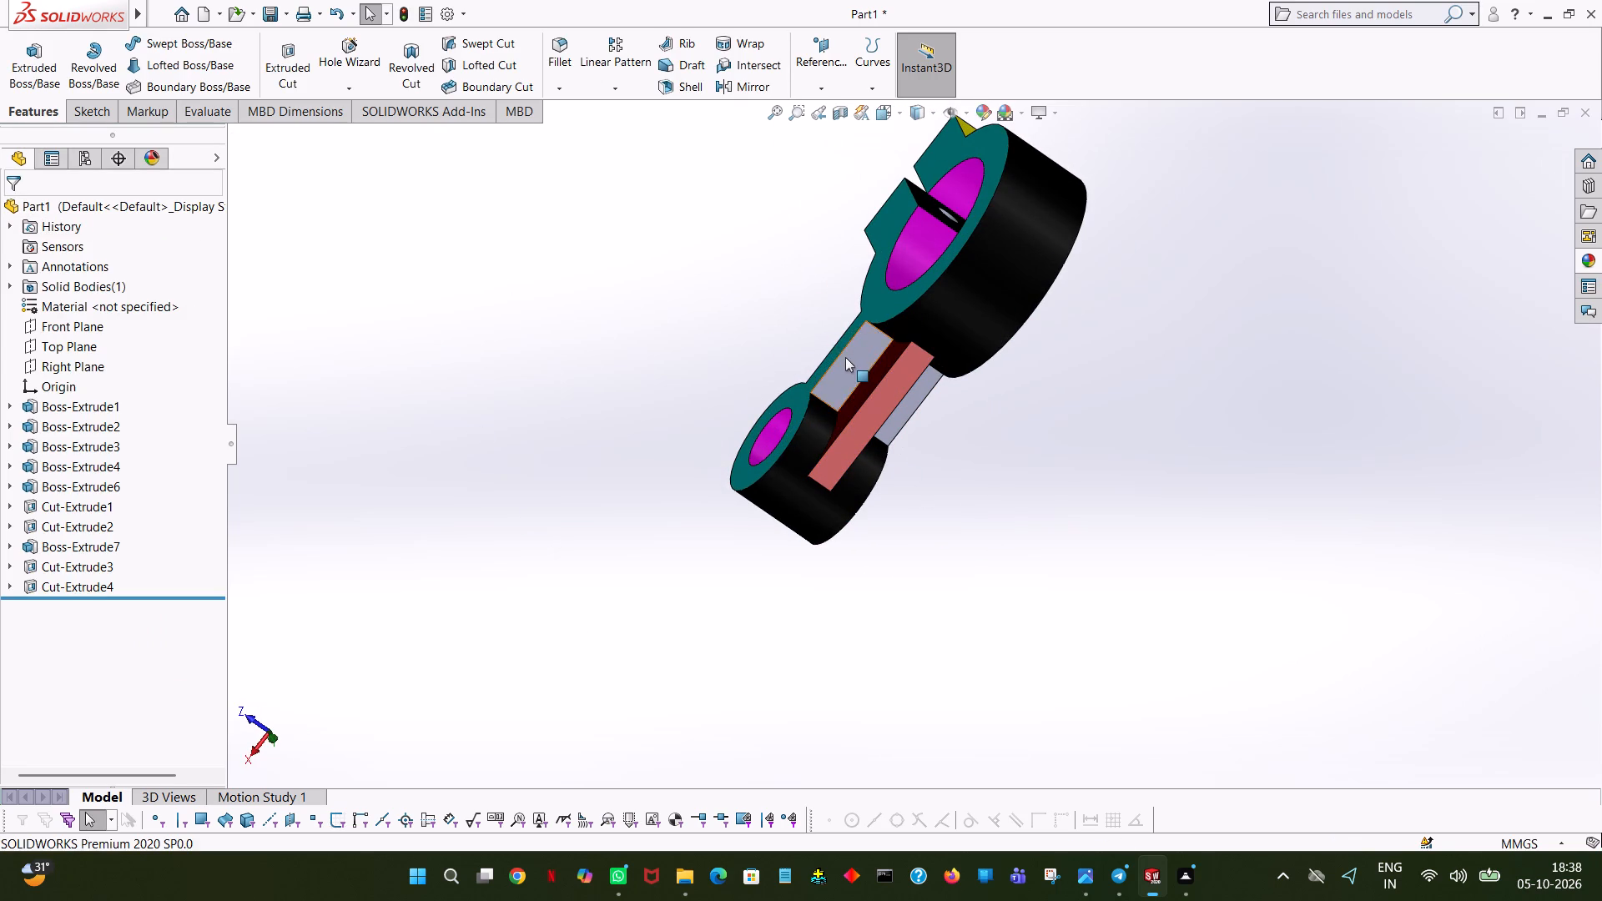
Colour the four side faces of the arm's thick central rib, on either side of the thin web, olive and apply it.
left_click(845, 357)
left_click(1023, 277)
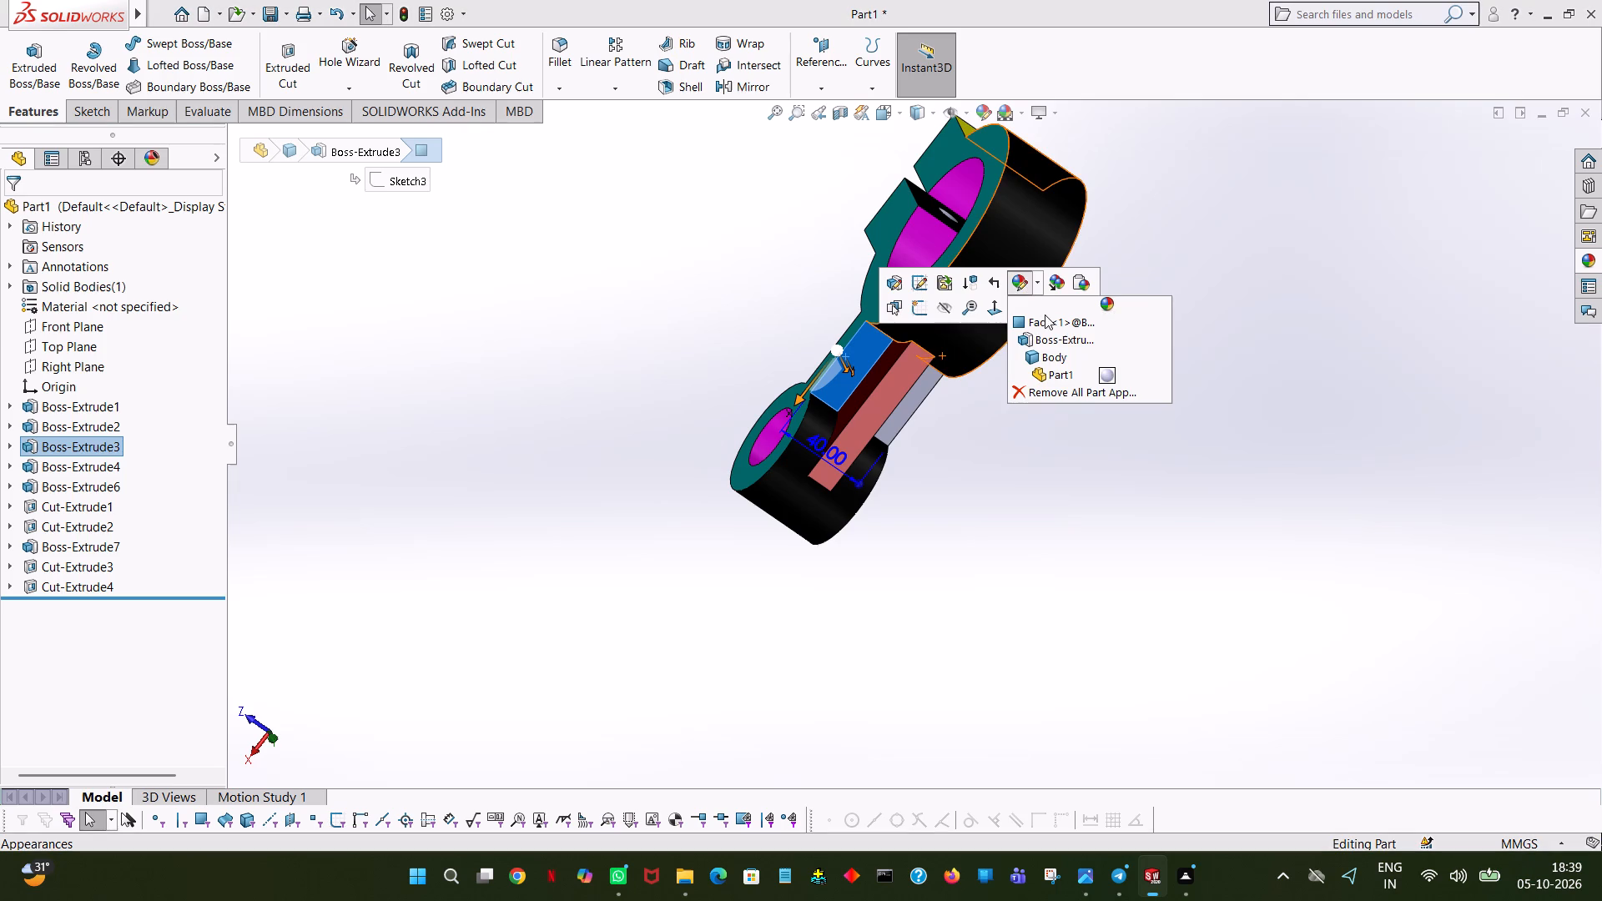
left_click(1045, 315)
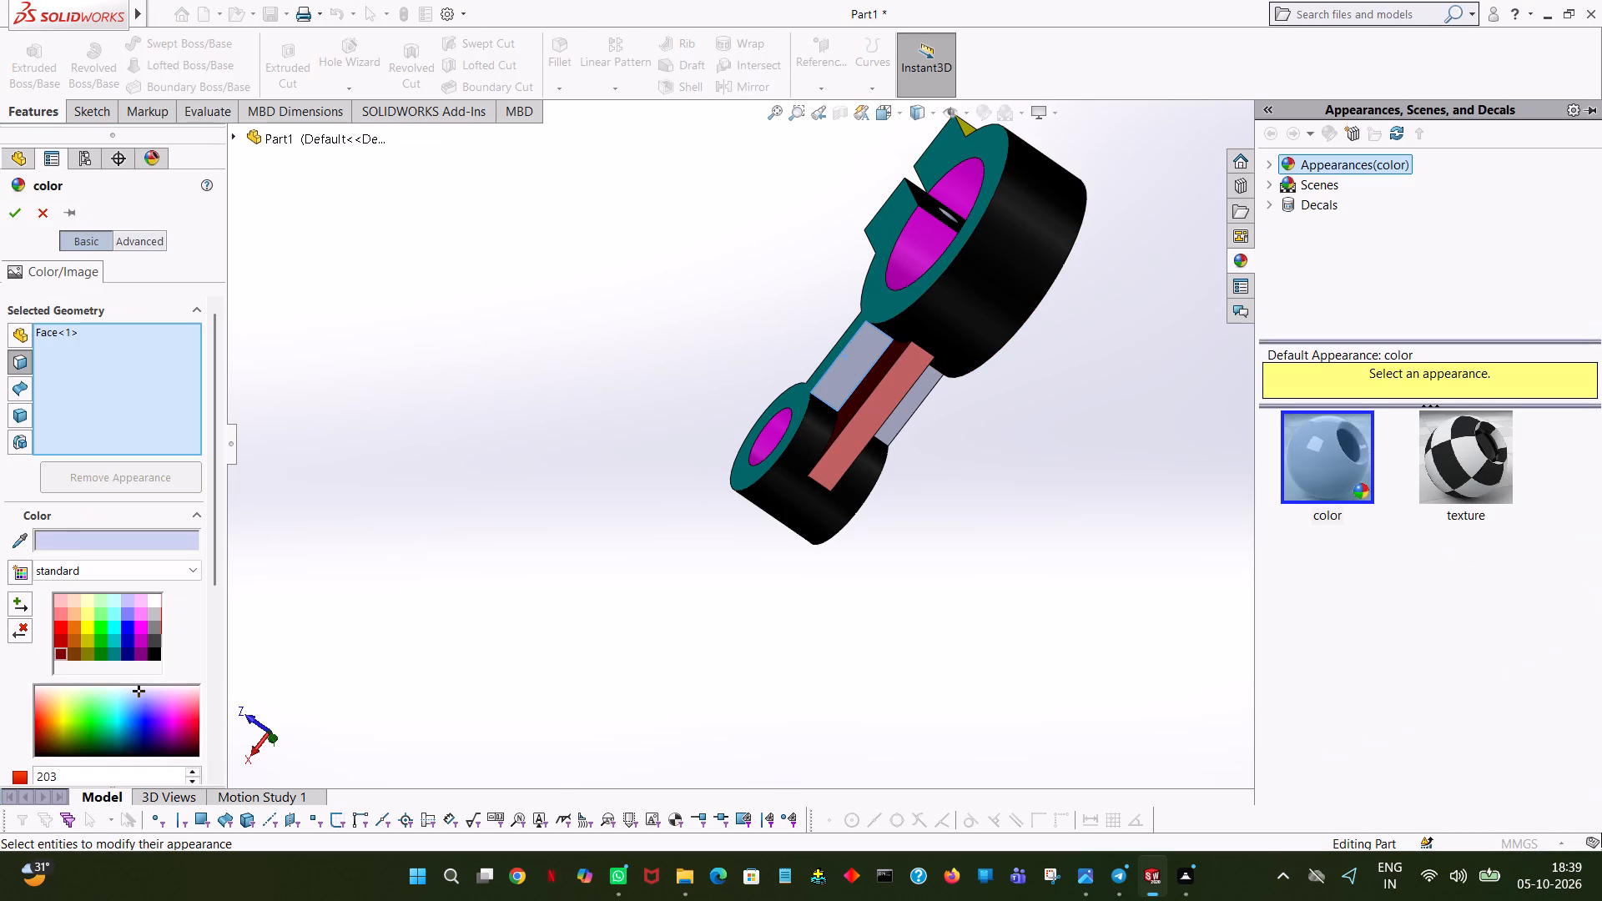
left_click(86, 654)
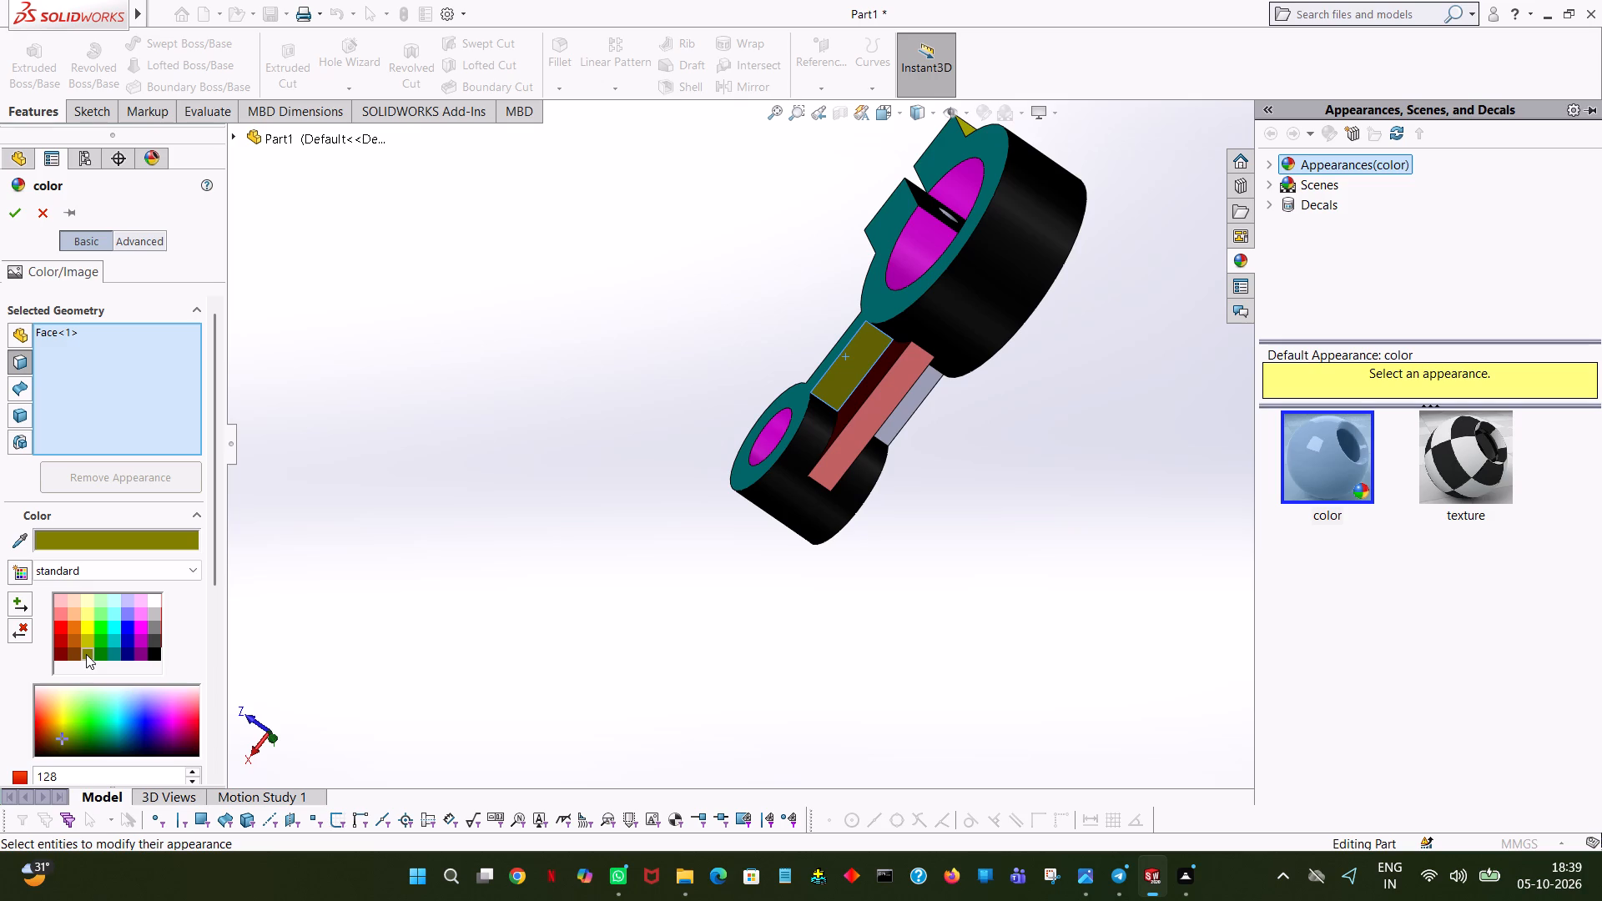
middle_click(1262, 658)
middle_click_drag(951, 620, 1131, 690)
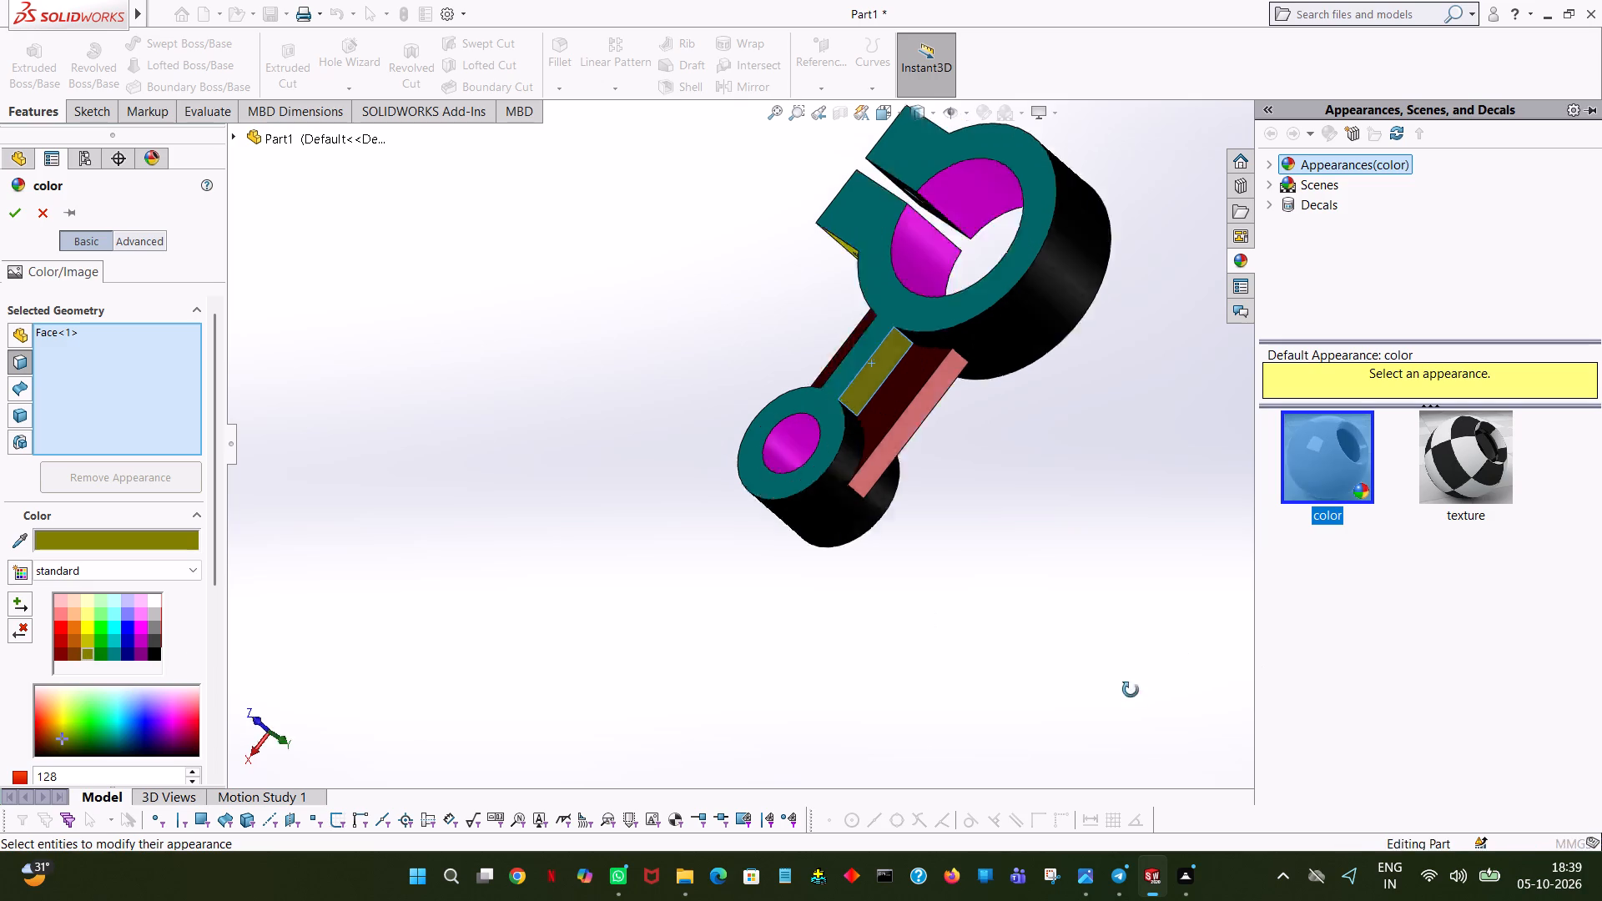
middle_click_drag(1131, 690, 1146, 504)
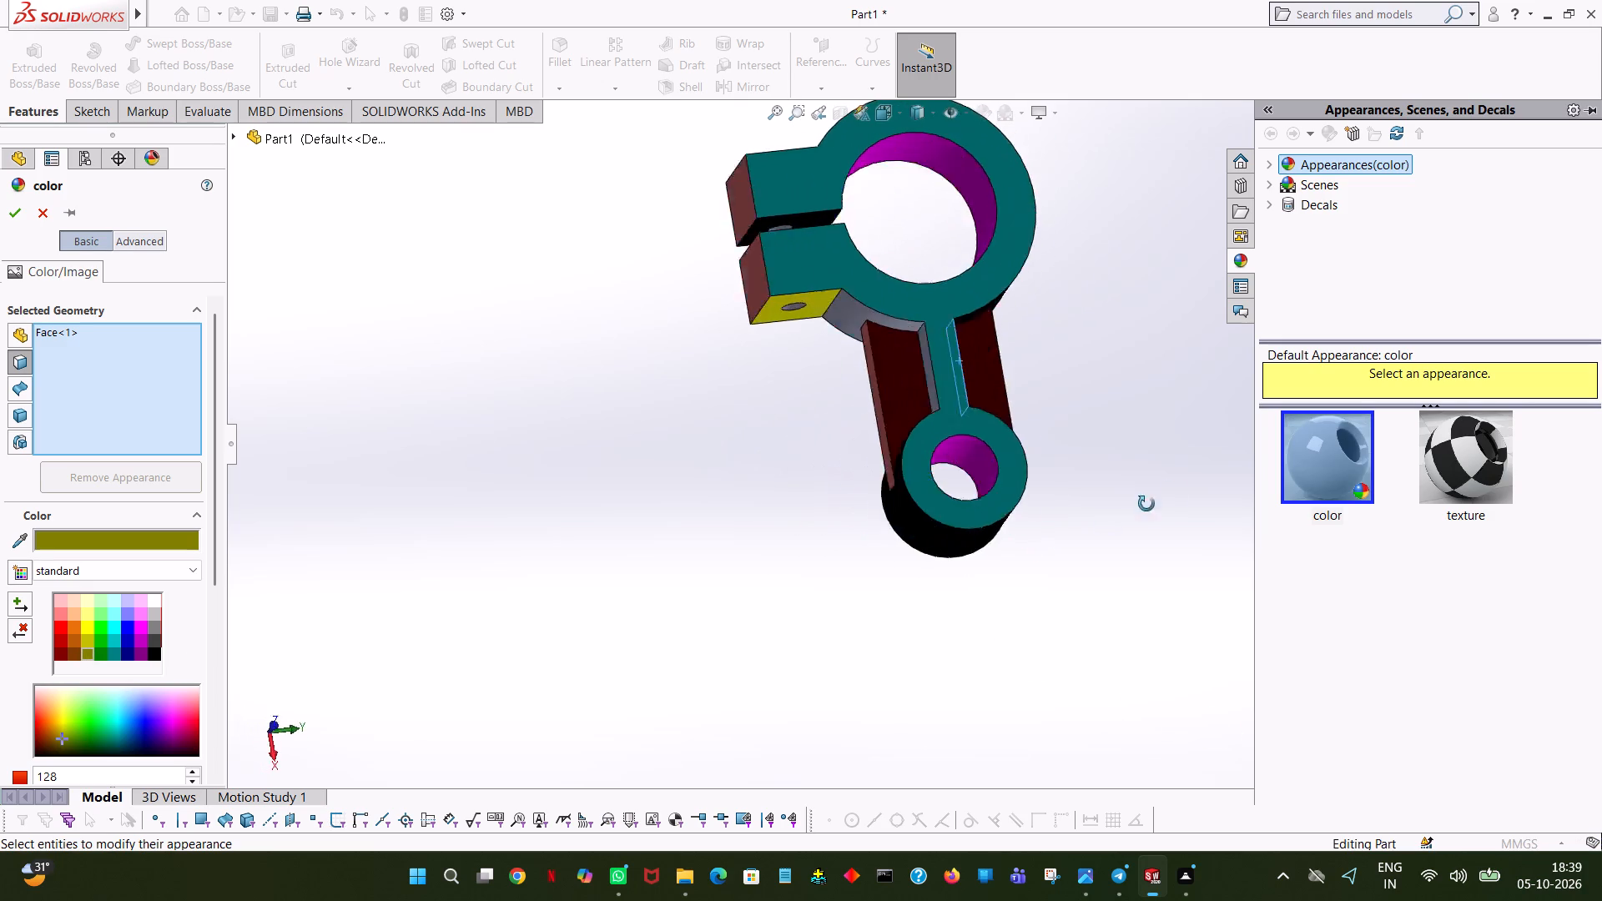
middle_click_drag(1146, 504, 899, 461)
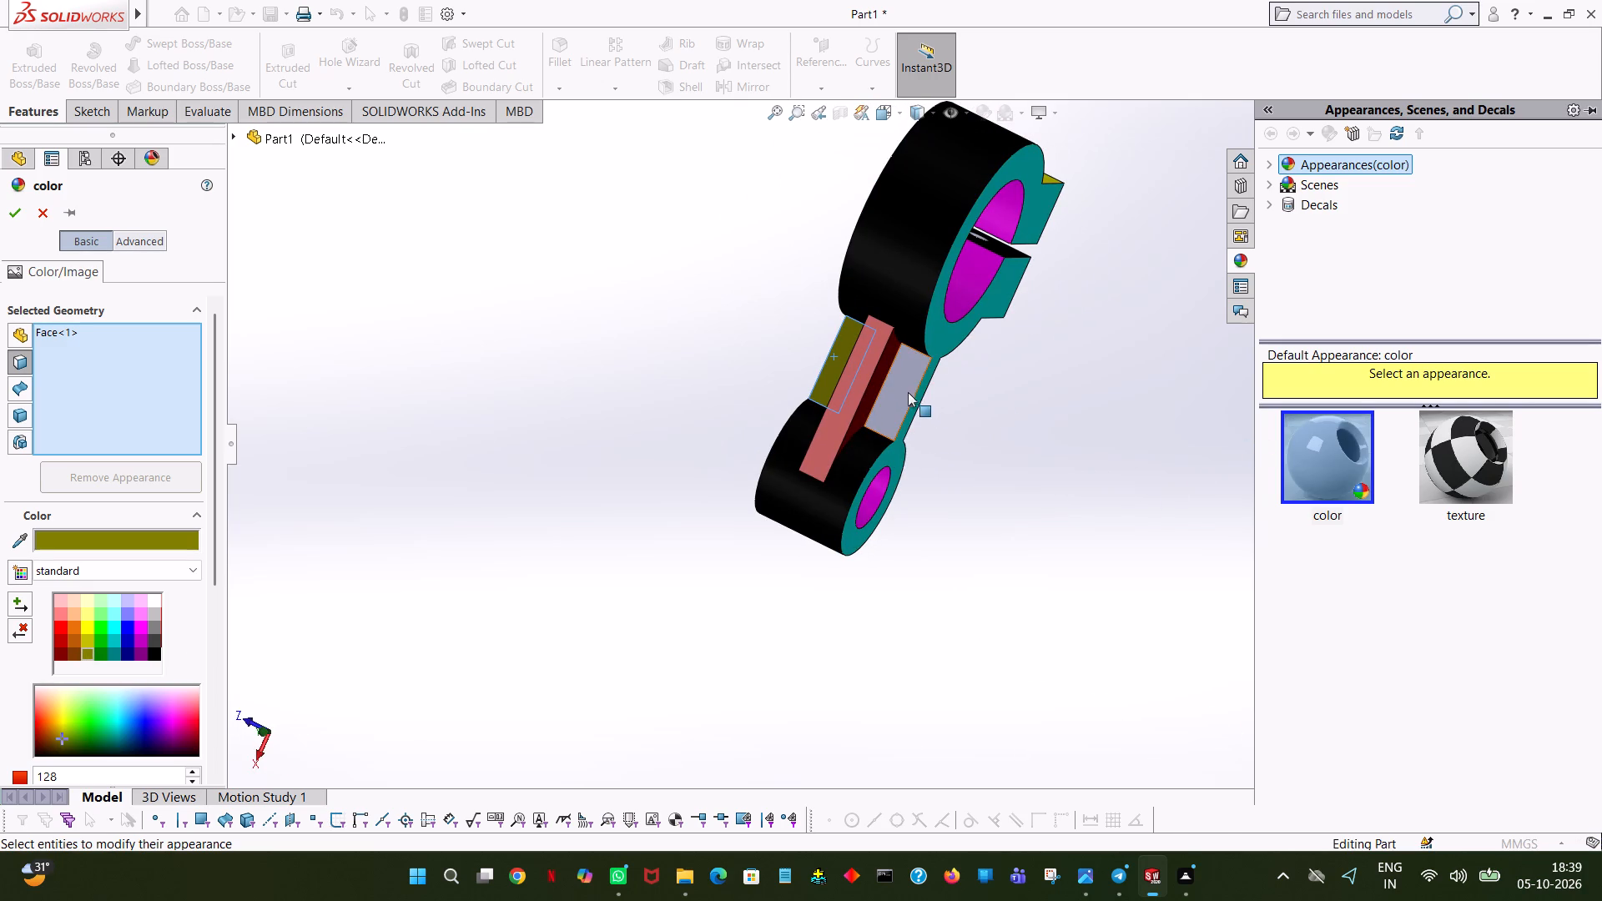
left_click(902, 389)
middle_click_drag(976, 434, 748, 379)
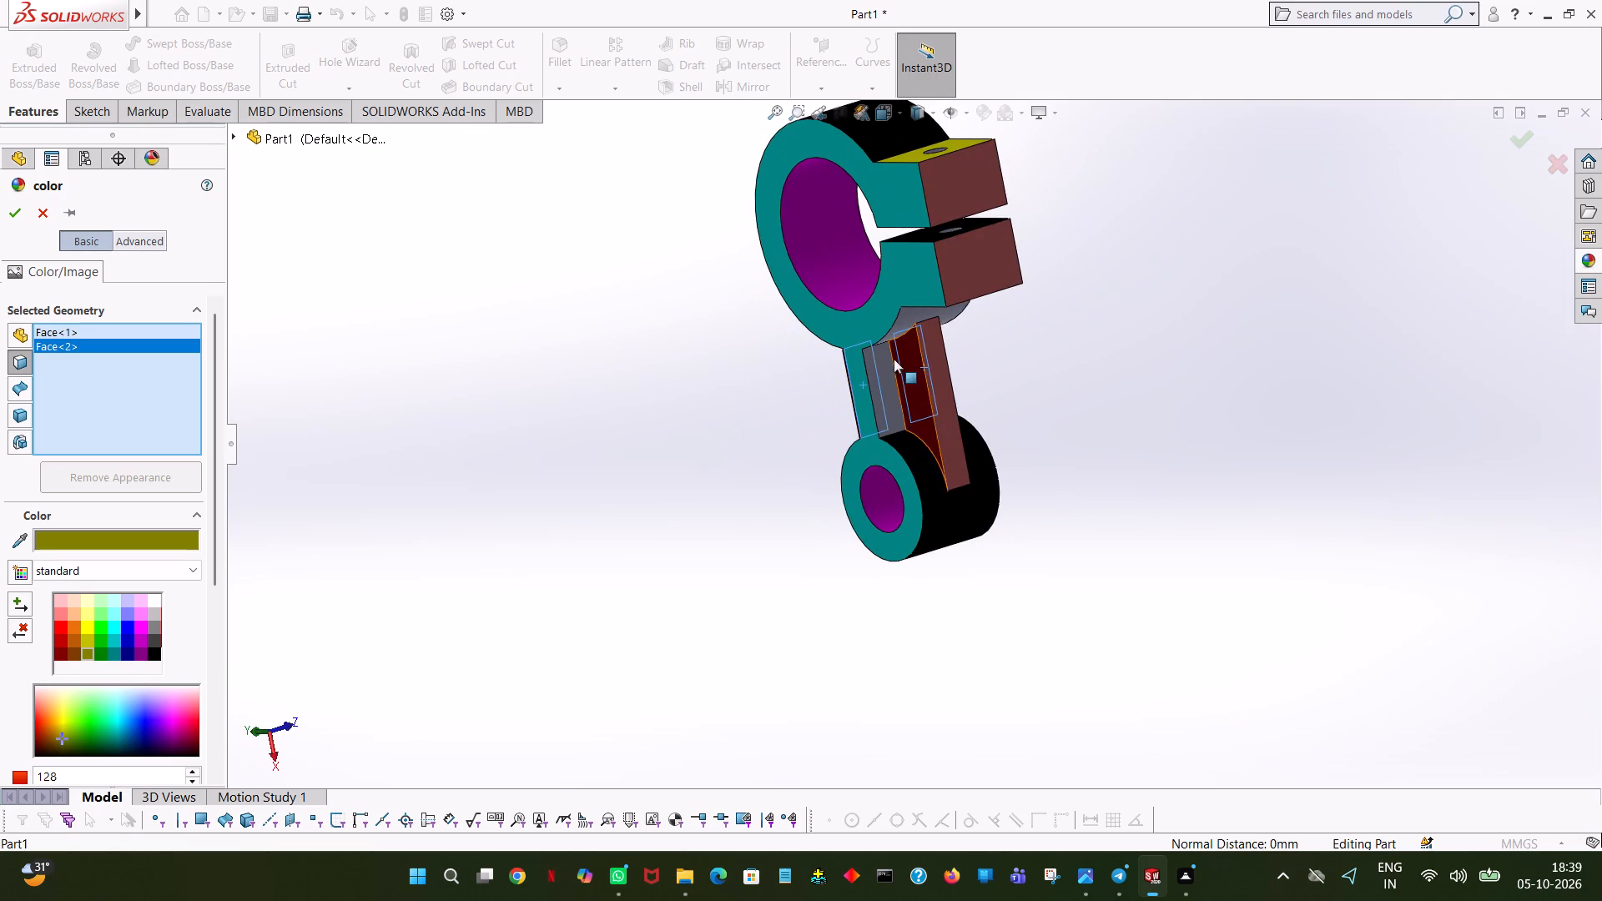
left_click(871, 365)
middle_click_drag(1085, 371, 1000, 405)
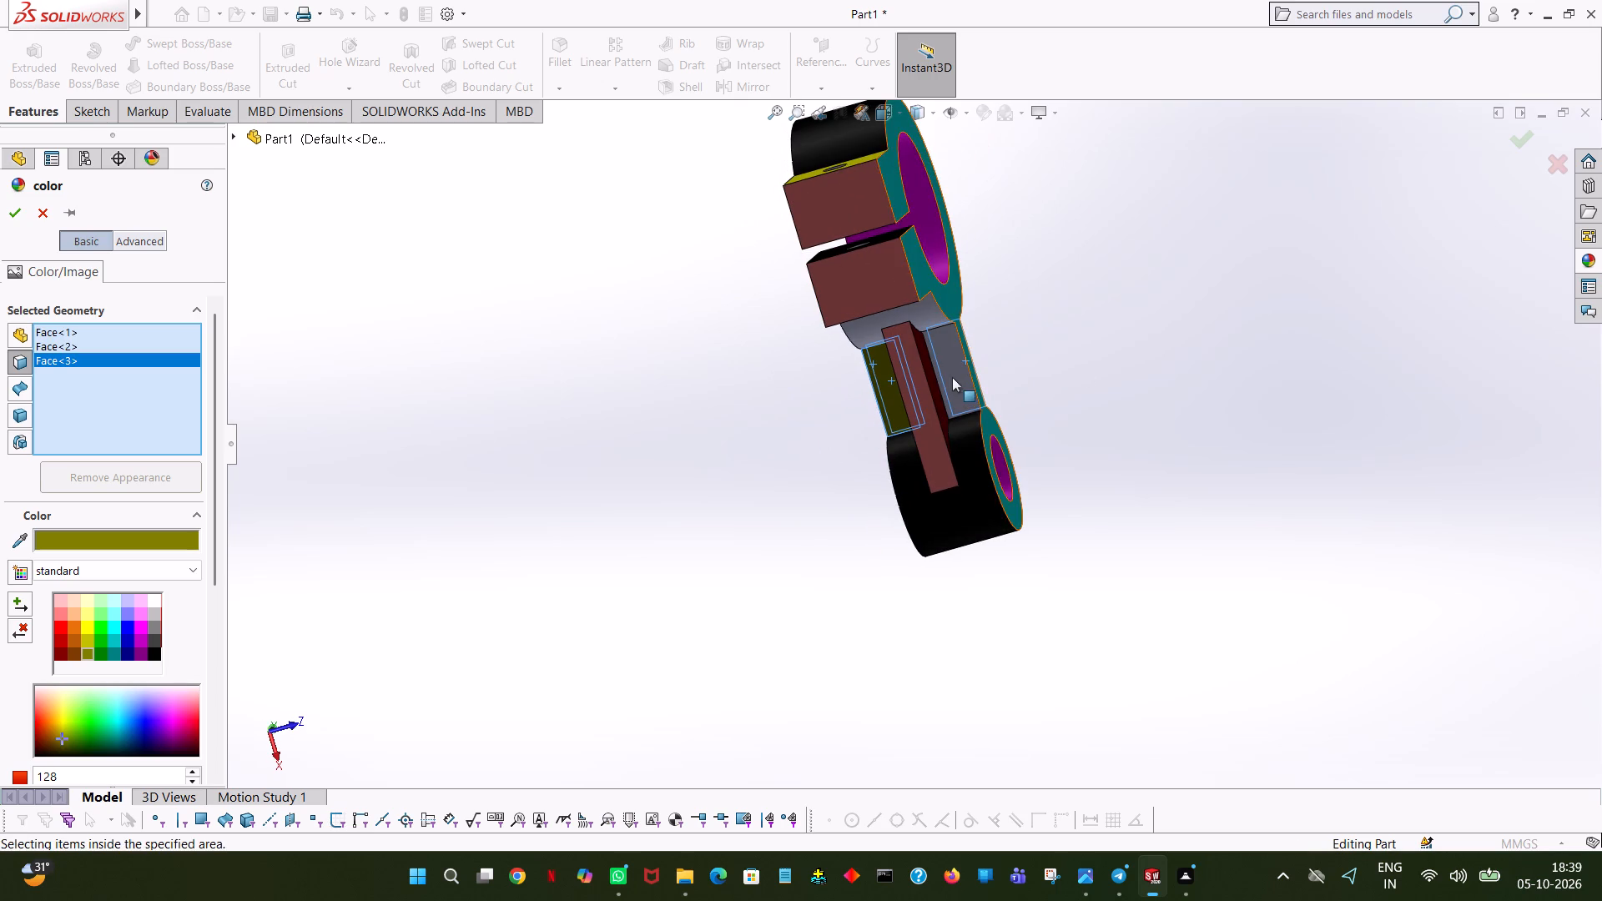
left_click(952, 377)
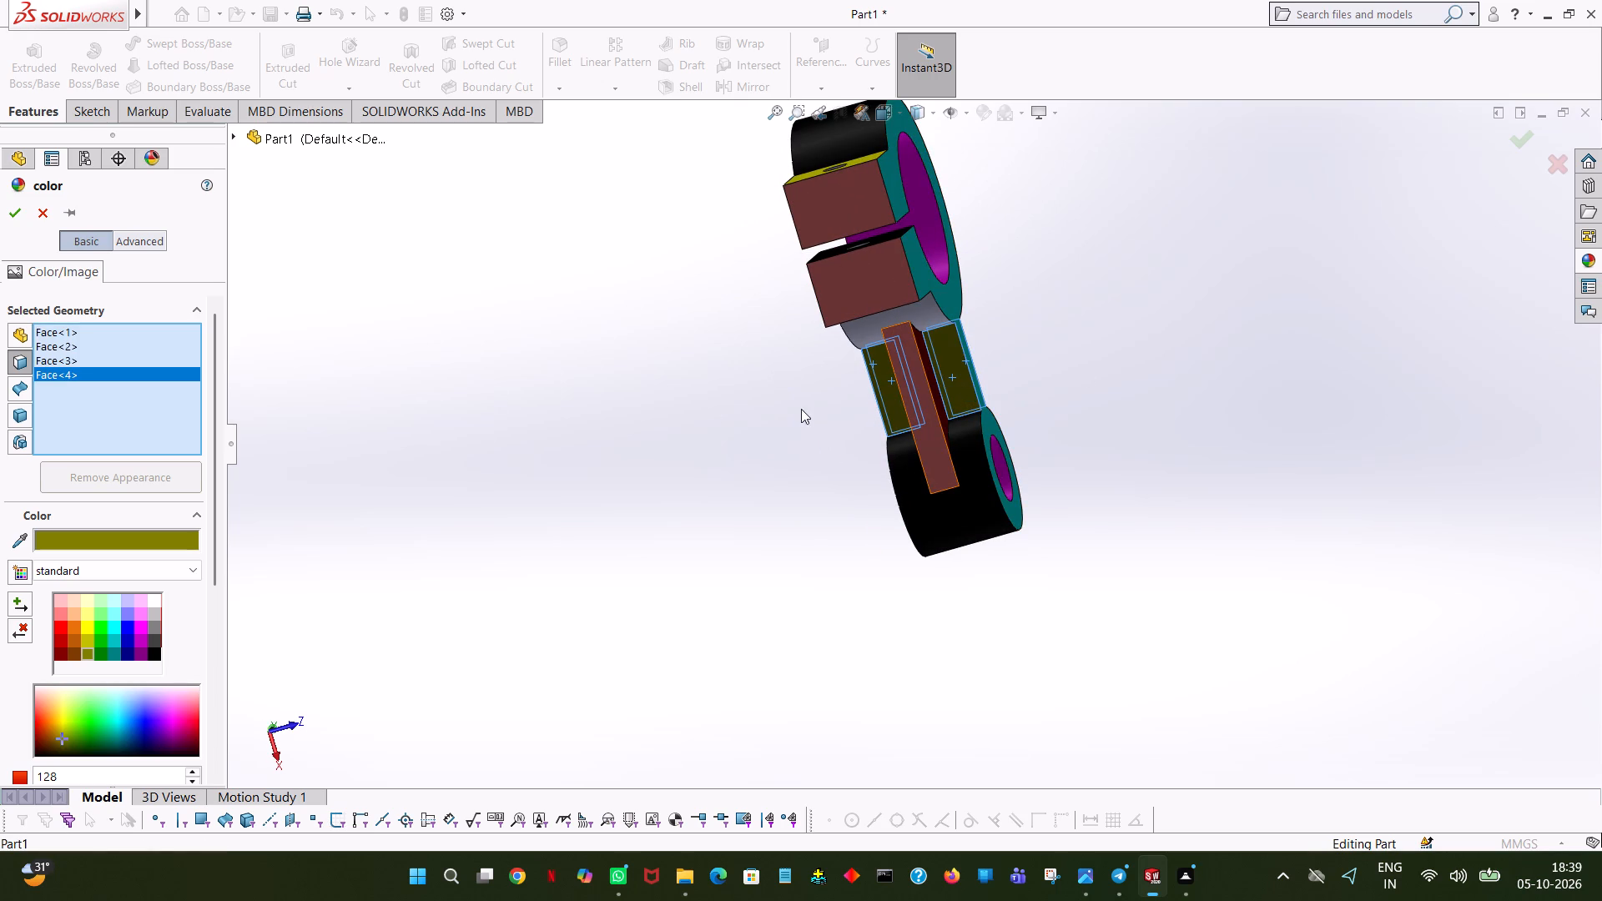
middle_click_drag(787, 405, 752, 214)
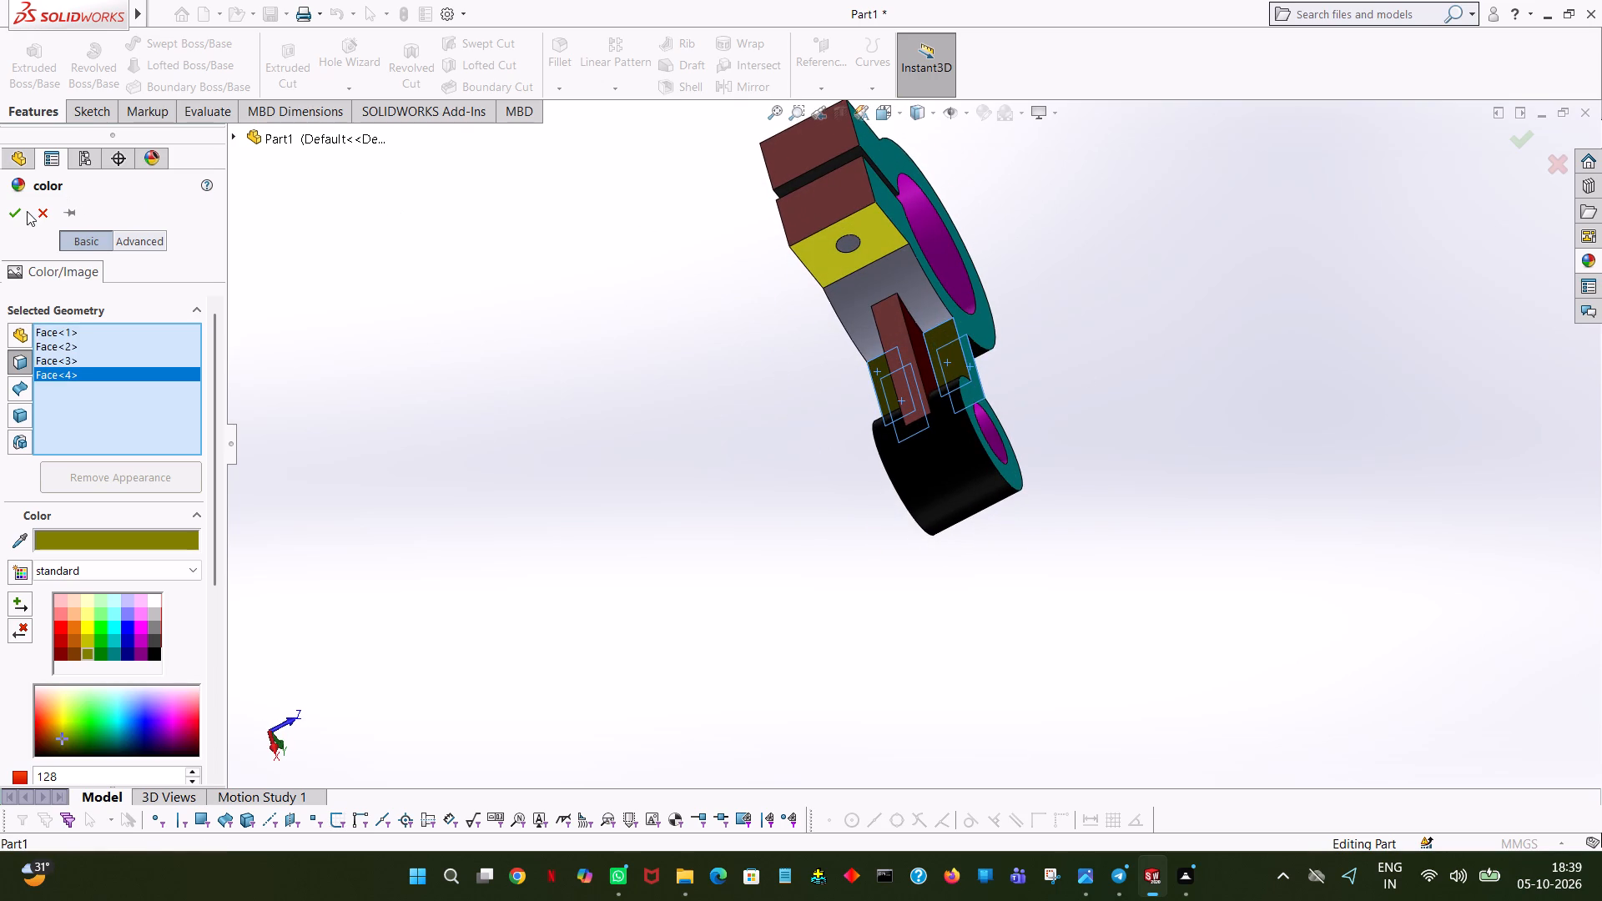
left_click(15, 213)
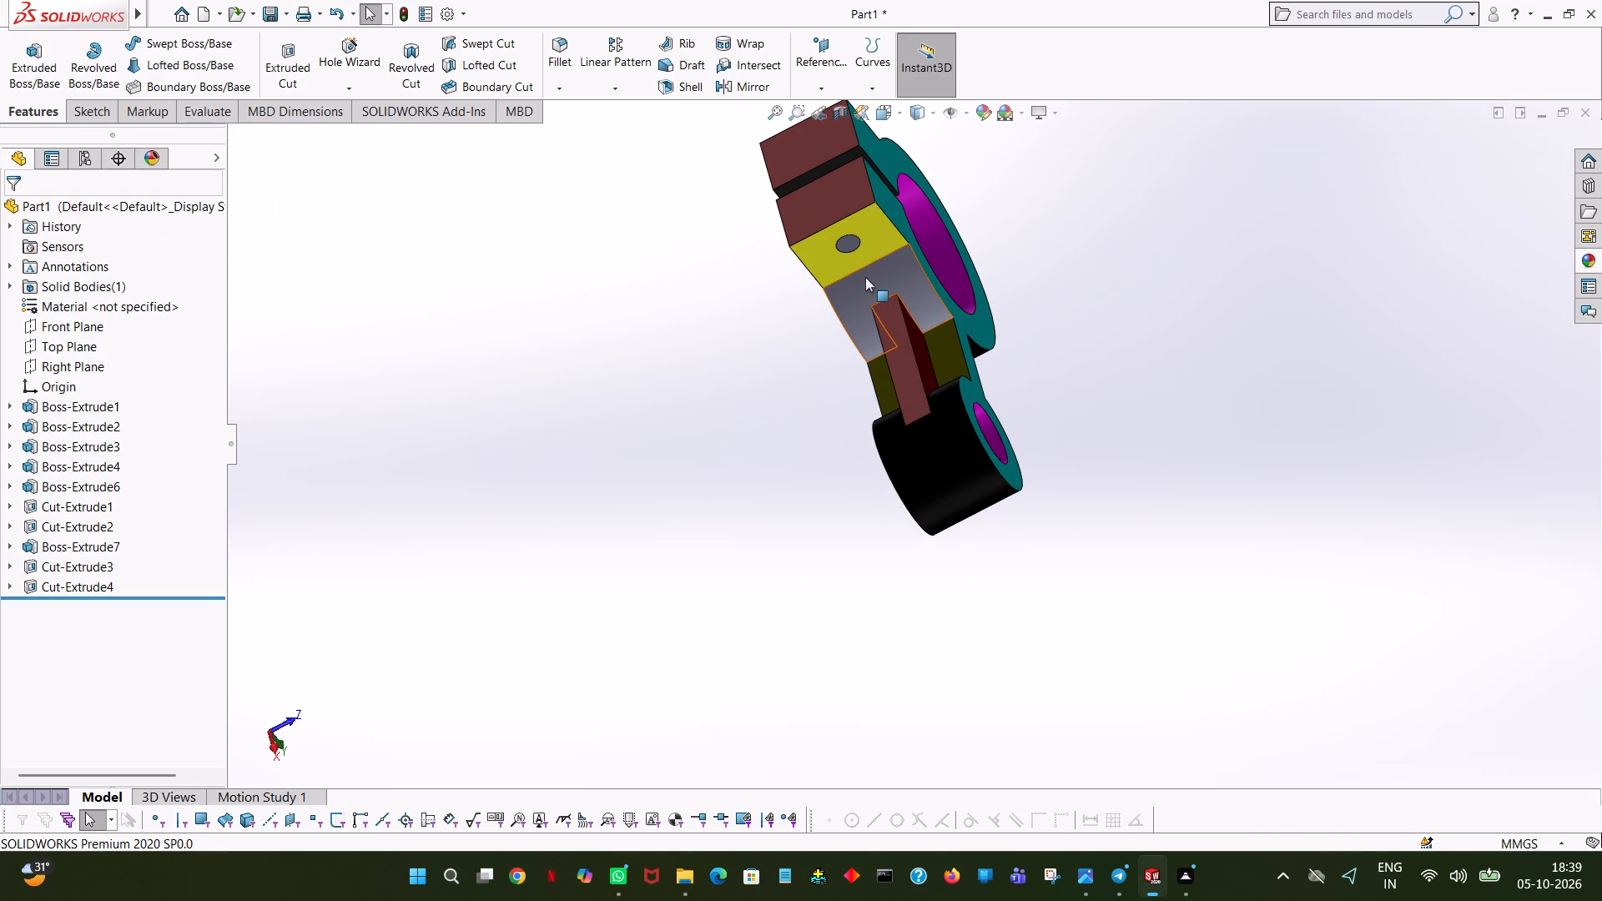
Colour the clamp ring's uncoloured curved outer face between boss and arm, plus both bolt-hole inner faces in the split boss, red.
left_click(865, 277)
left_click(1039, 198)
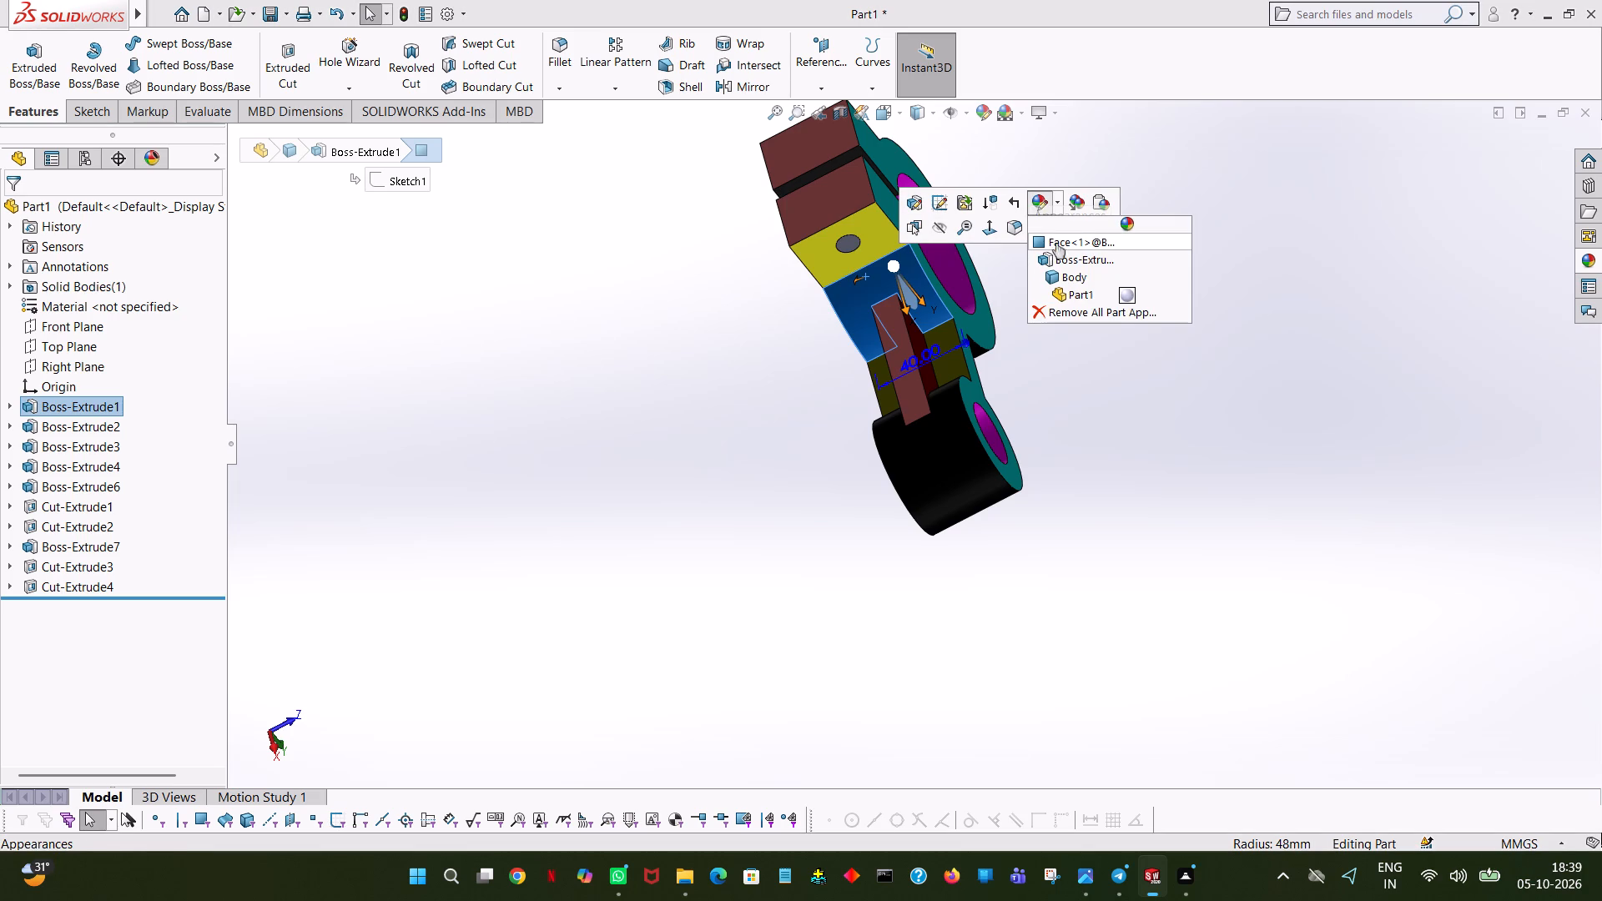
left_click(1052, 237)
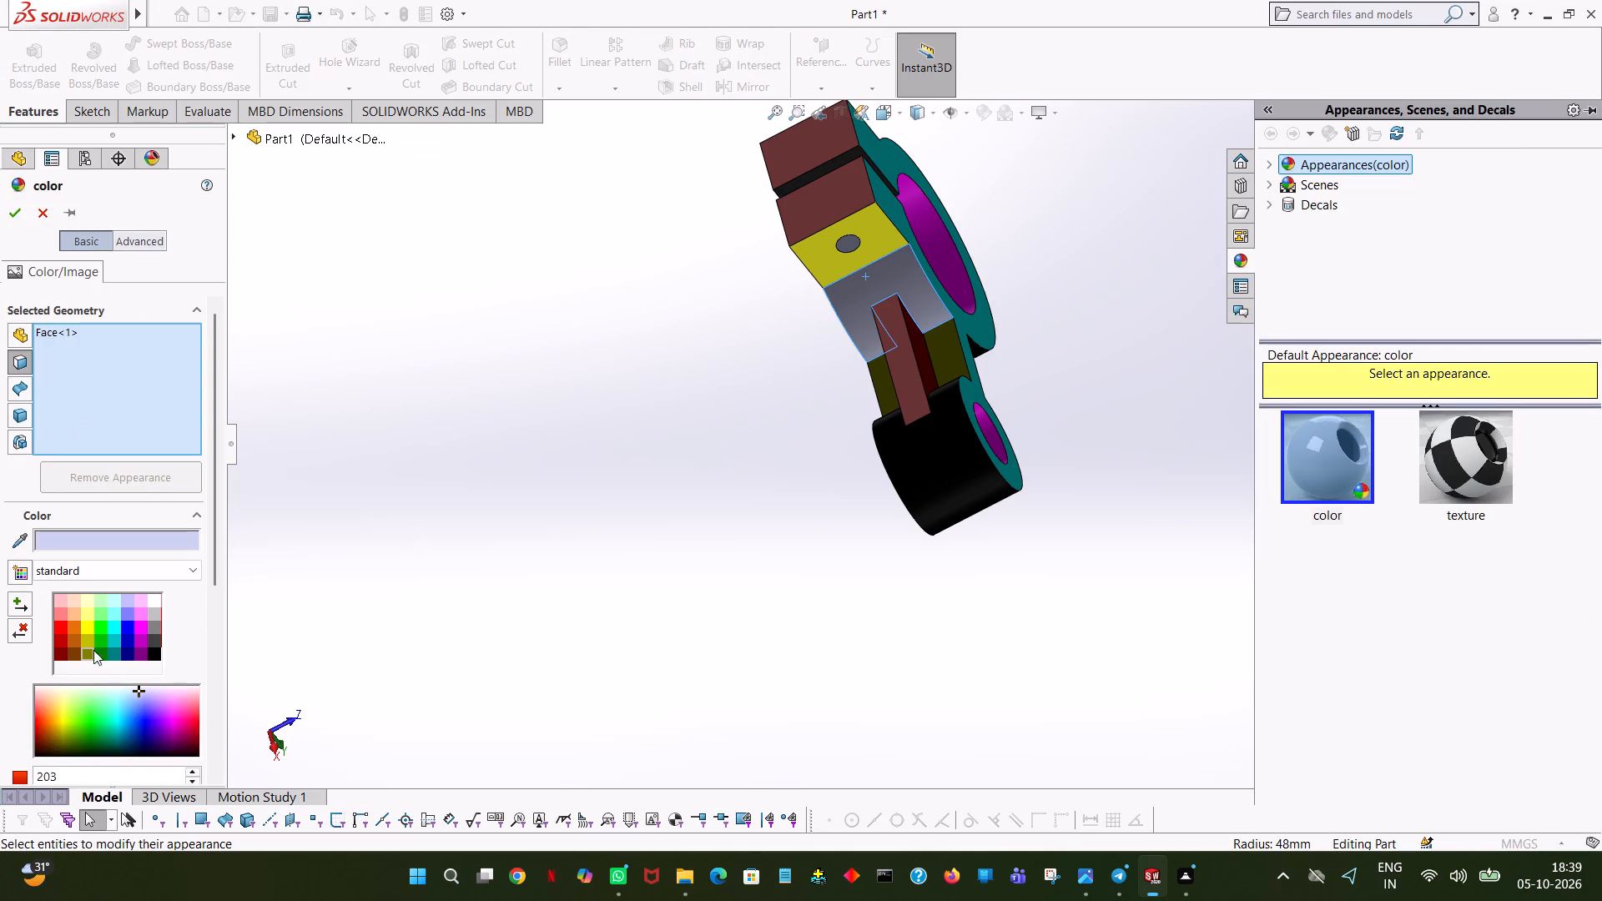
left_click(58, 628)
middle_click_drag(496, 566, 516, 619)
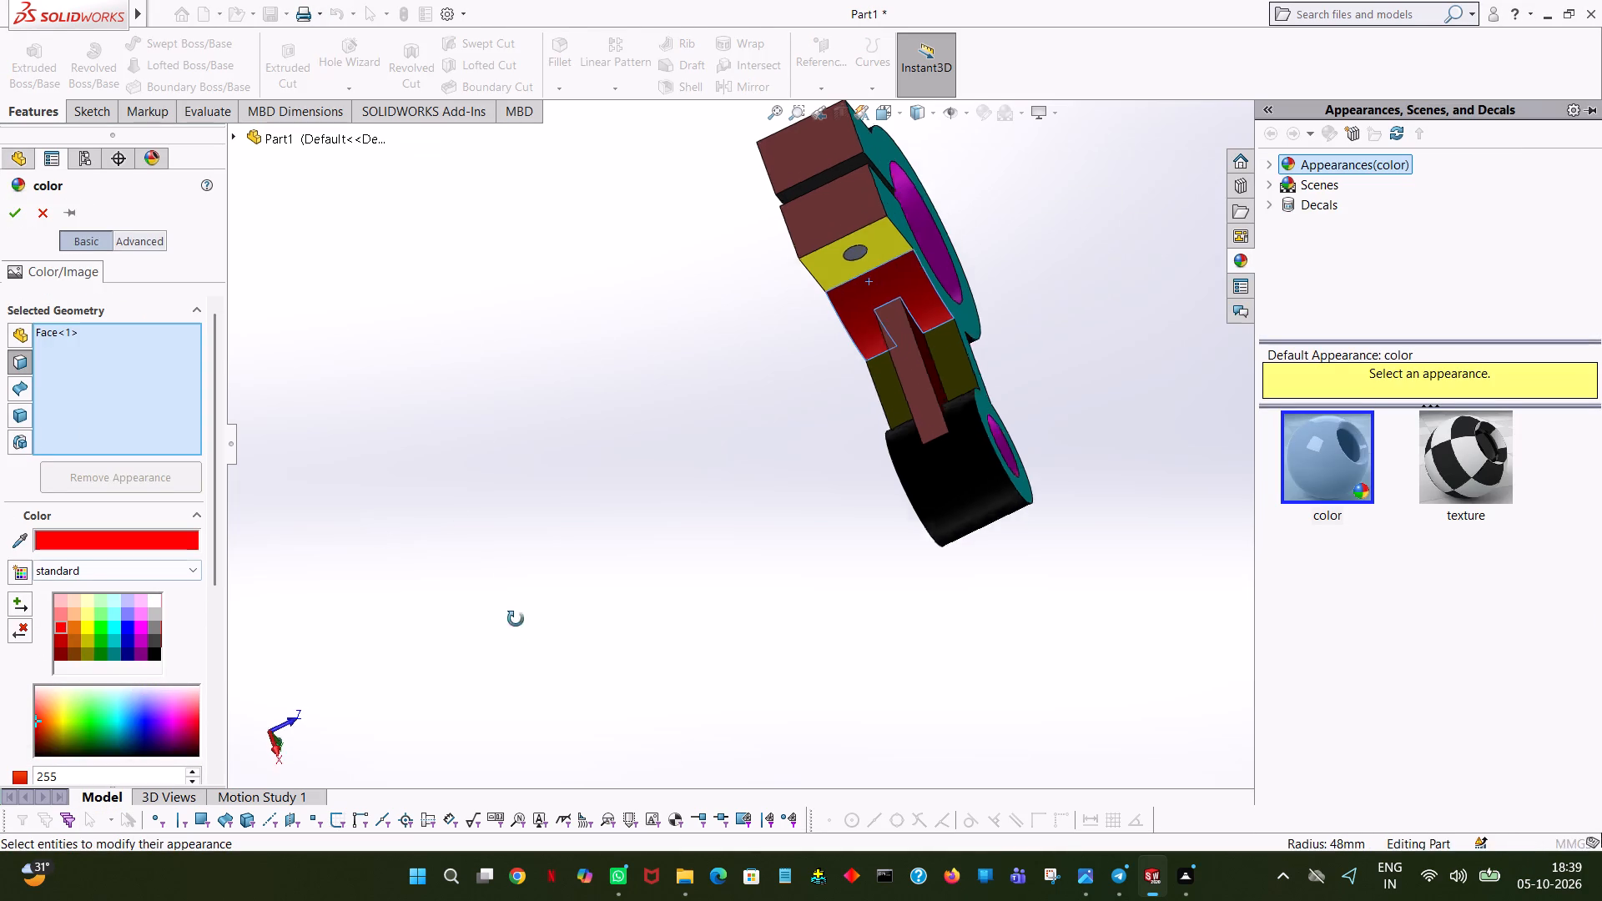
middle_click_drag(516, 619, 1005, 540)
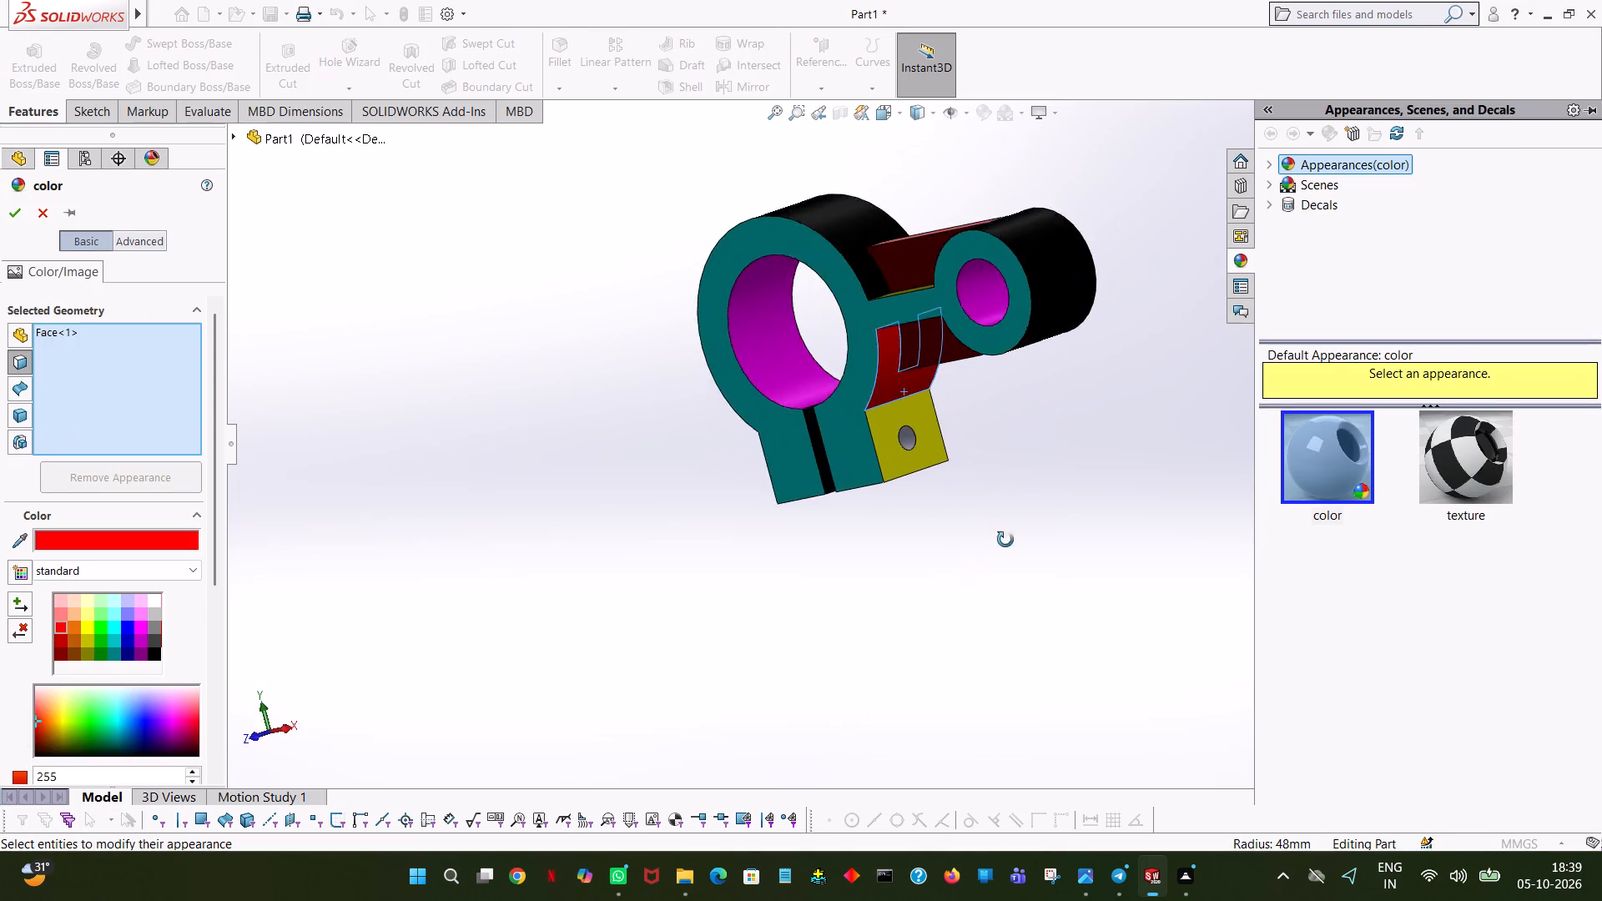
middle_click_drag(1005, 540, 1259, 391)
left_click(995, 420)
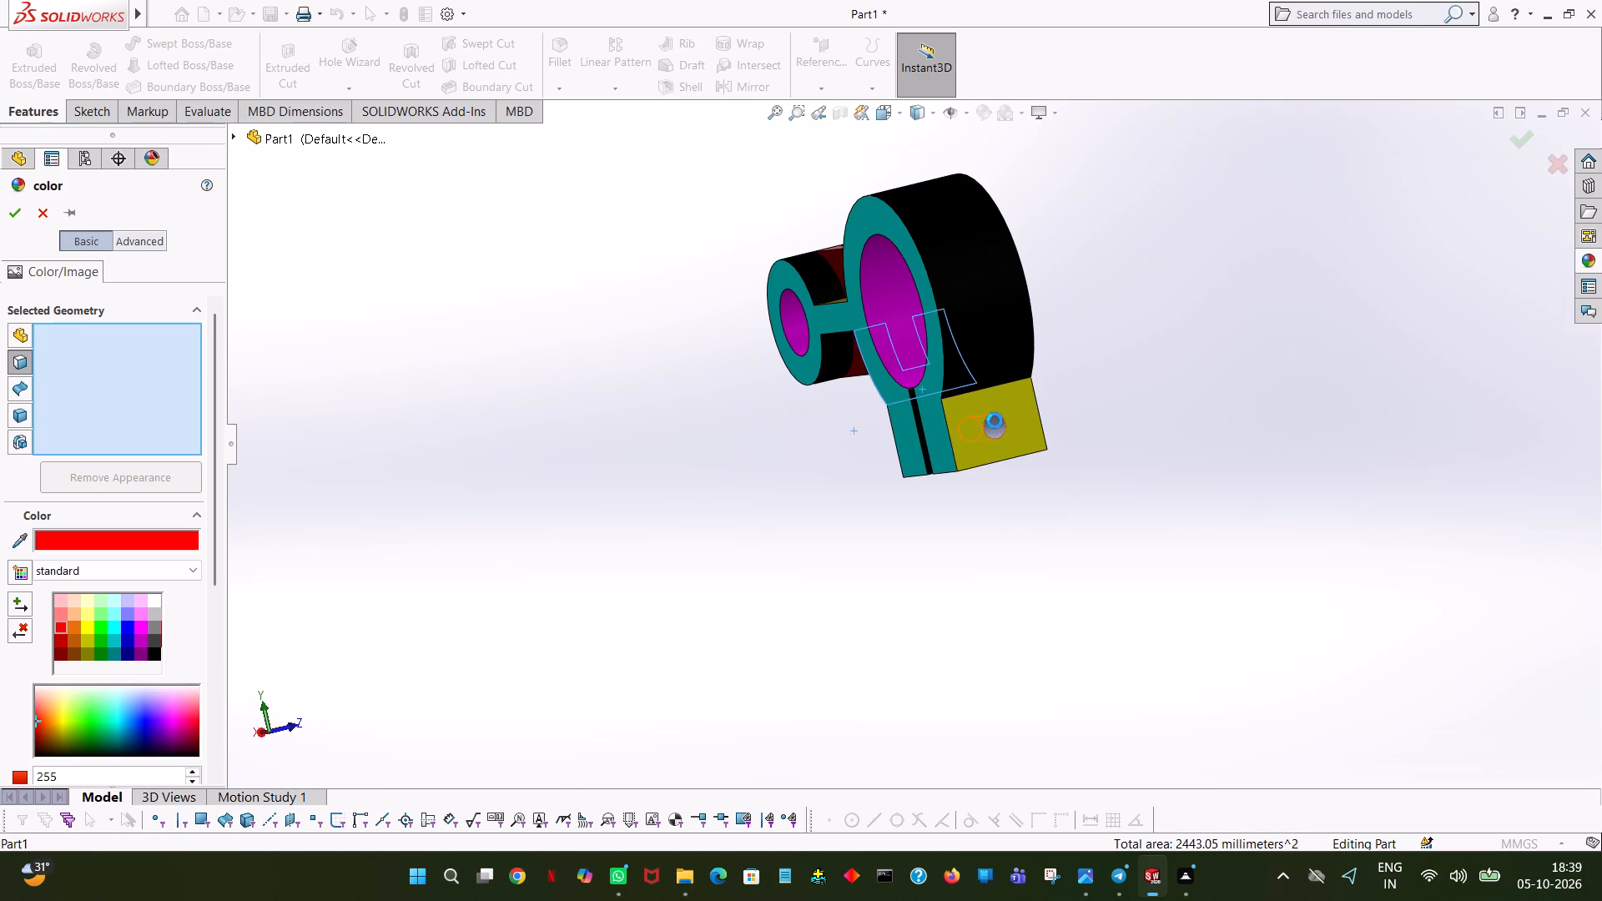
middle_click_drag(1103, 489, 1392, 441)
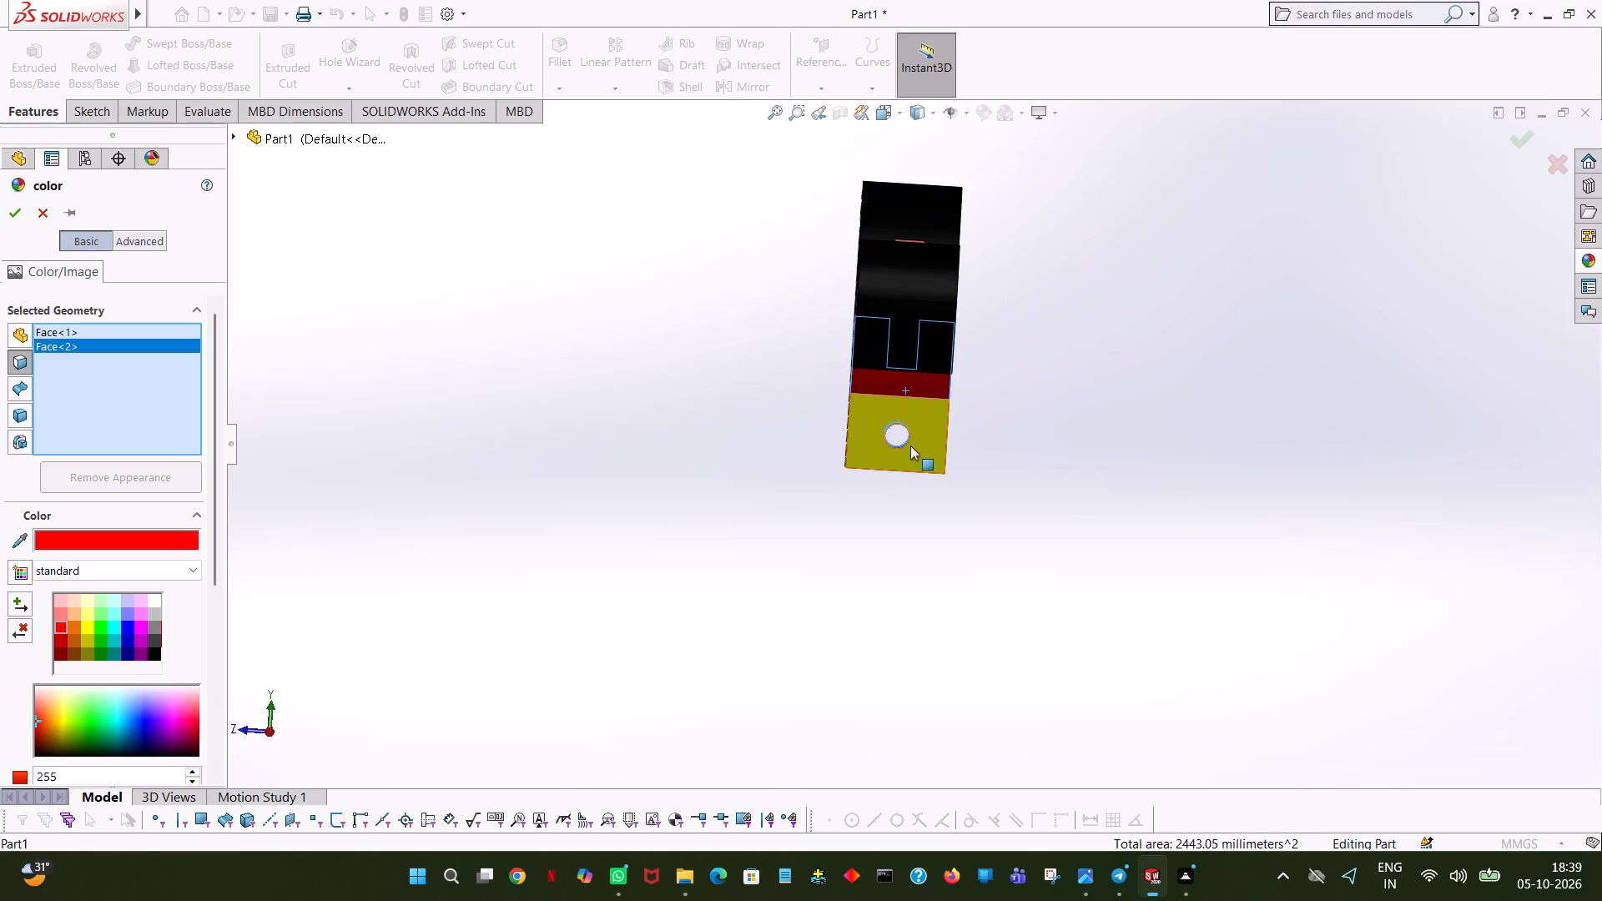
middle_click_drag(1113, 460, 1152, 472)
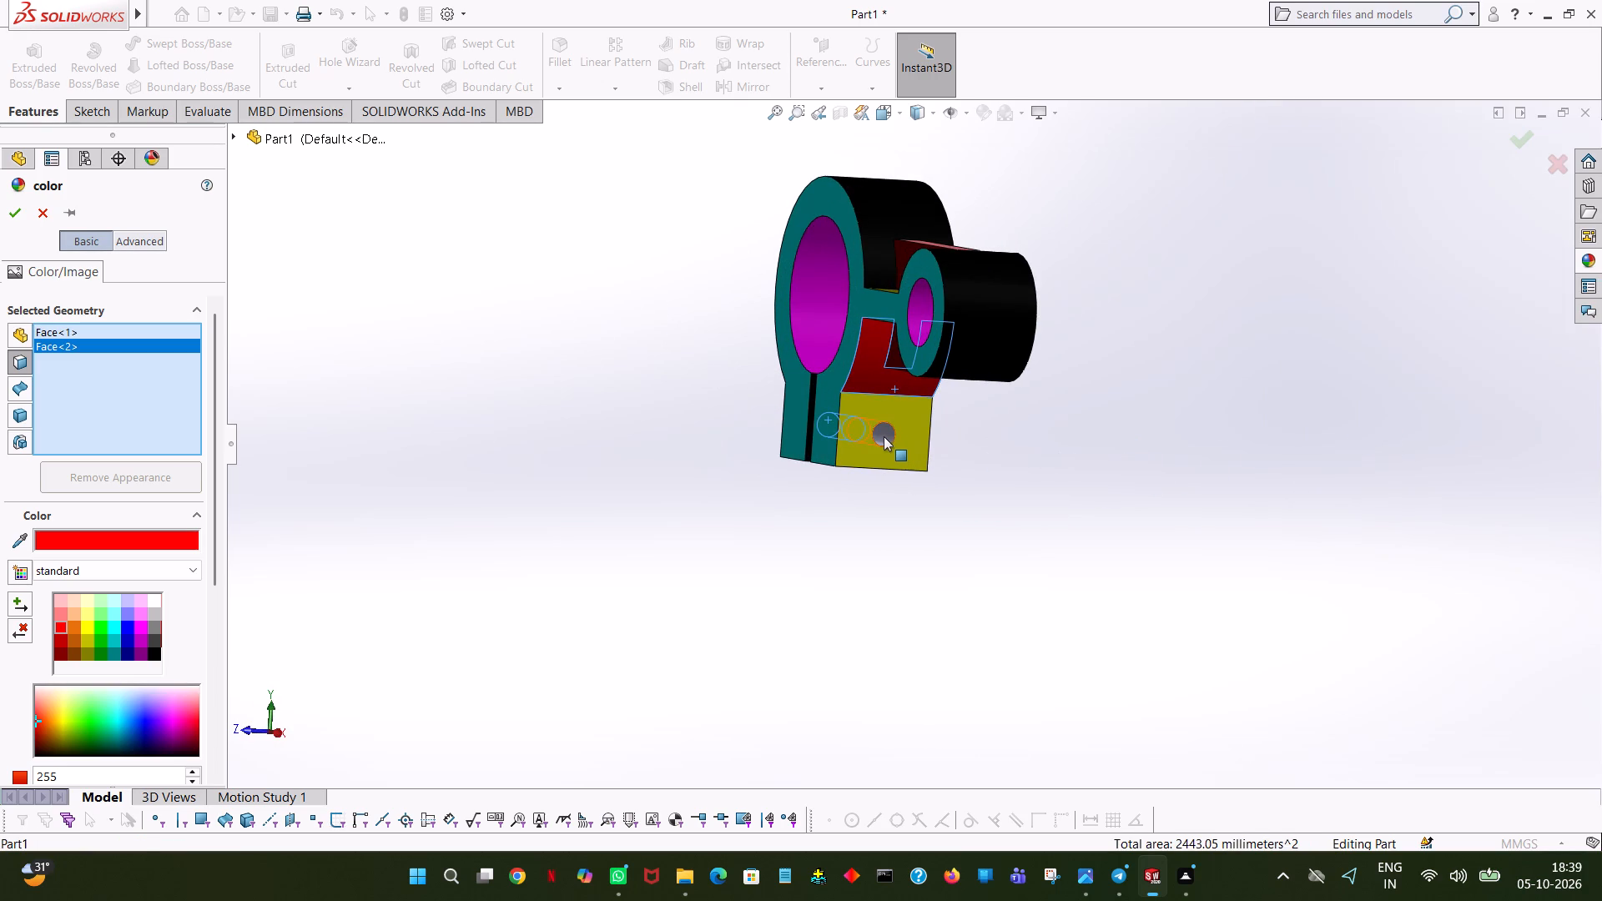
left_click(883, 435)
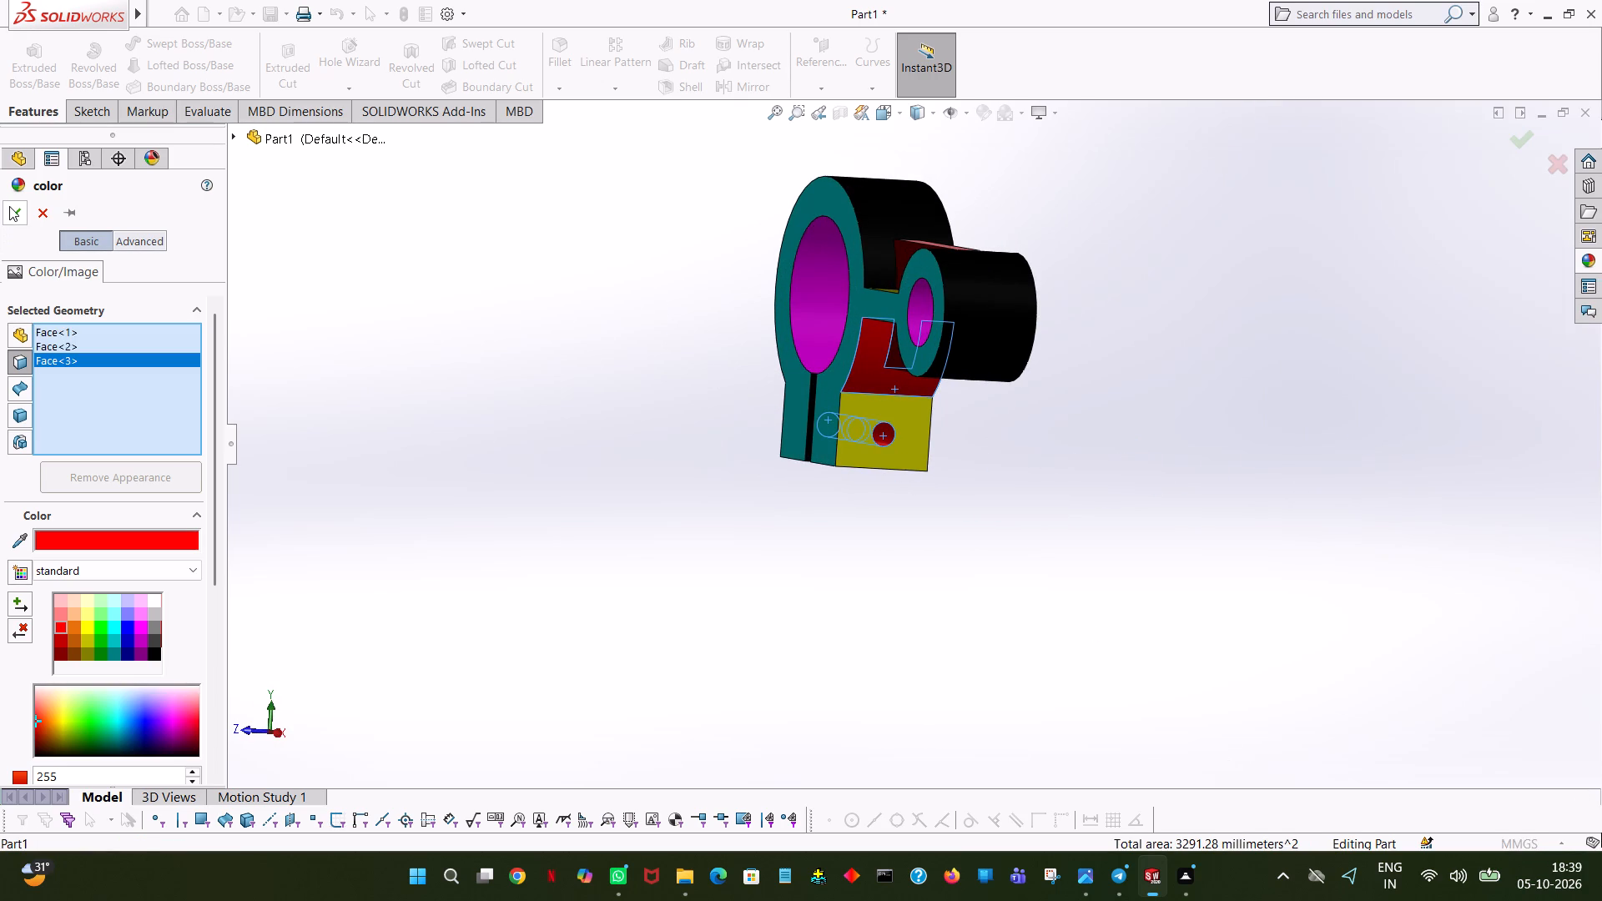
left_click(9, 206)
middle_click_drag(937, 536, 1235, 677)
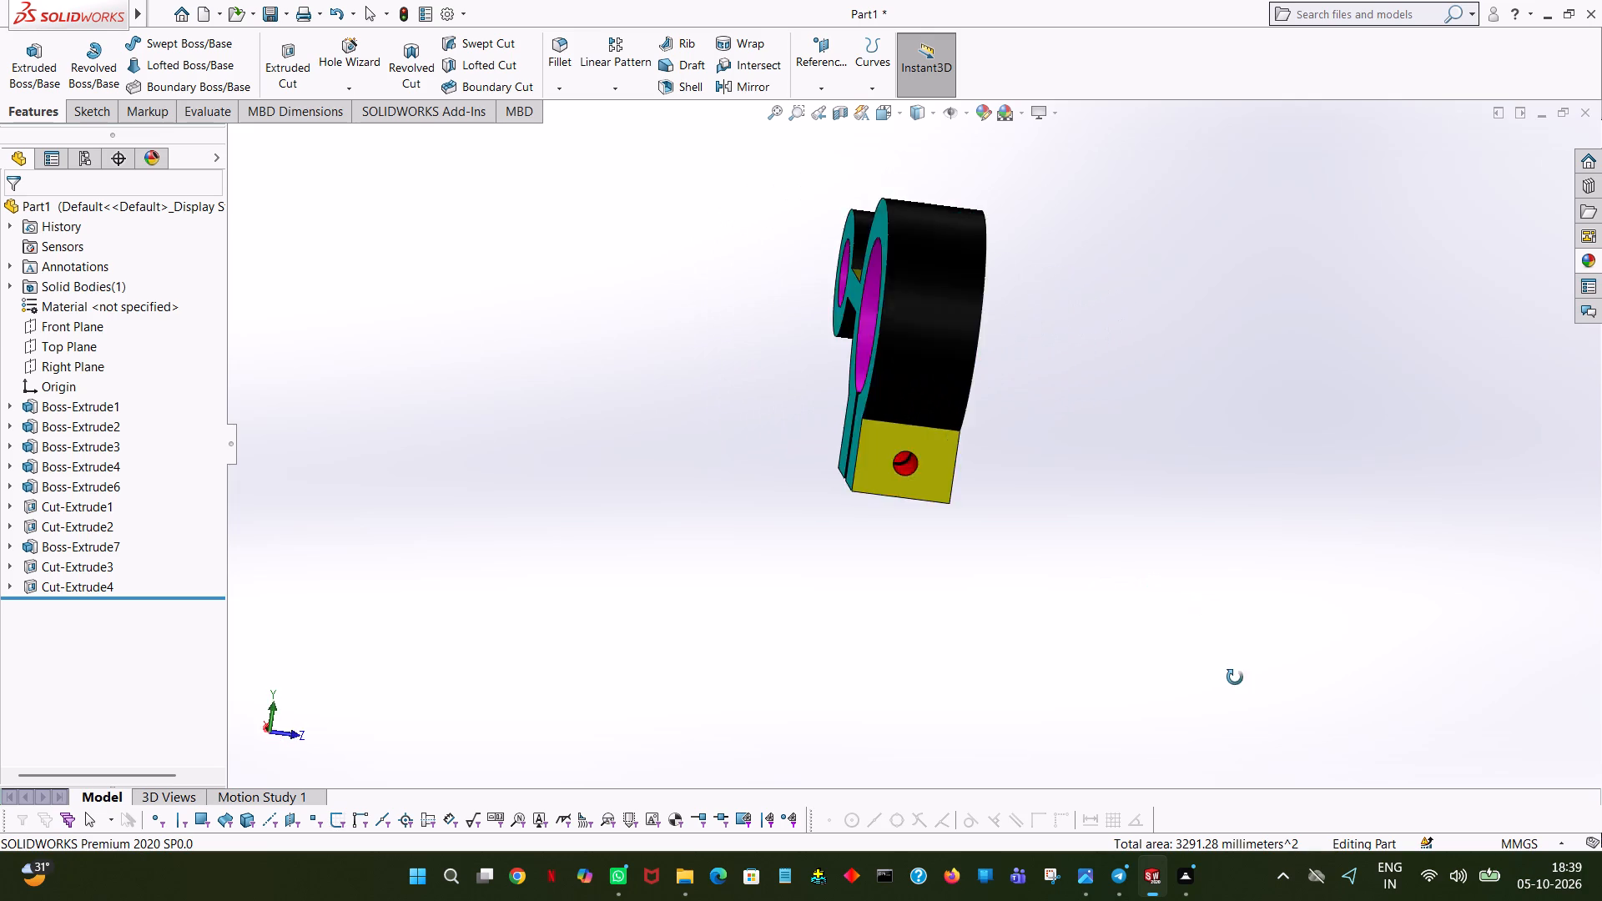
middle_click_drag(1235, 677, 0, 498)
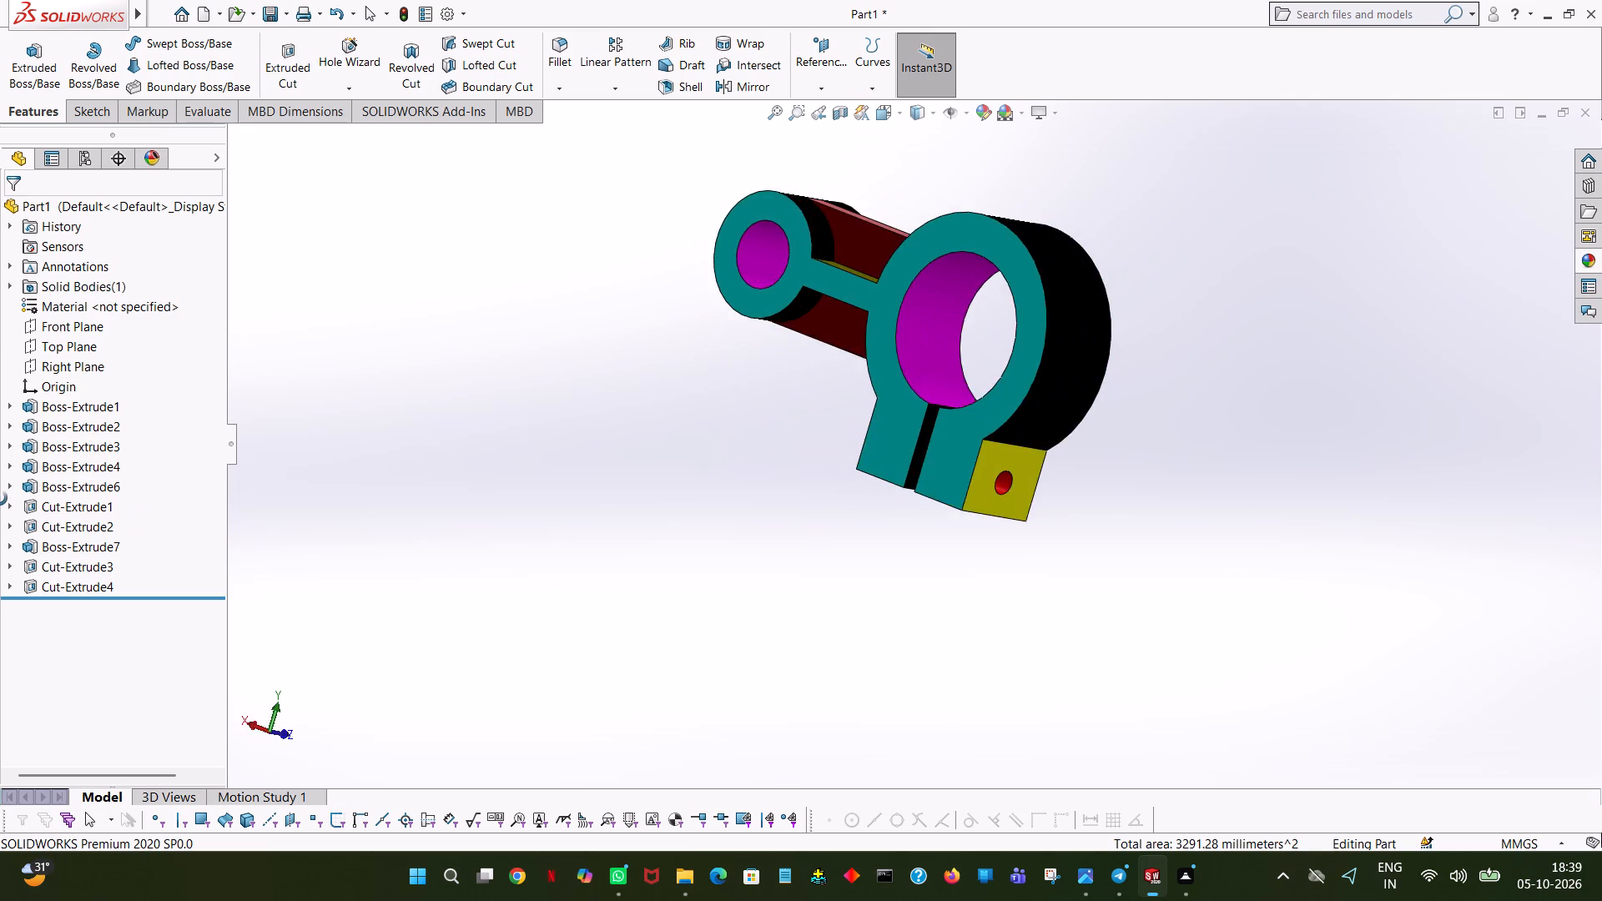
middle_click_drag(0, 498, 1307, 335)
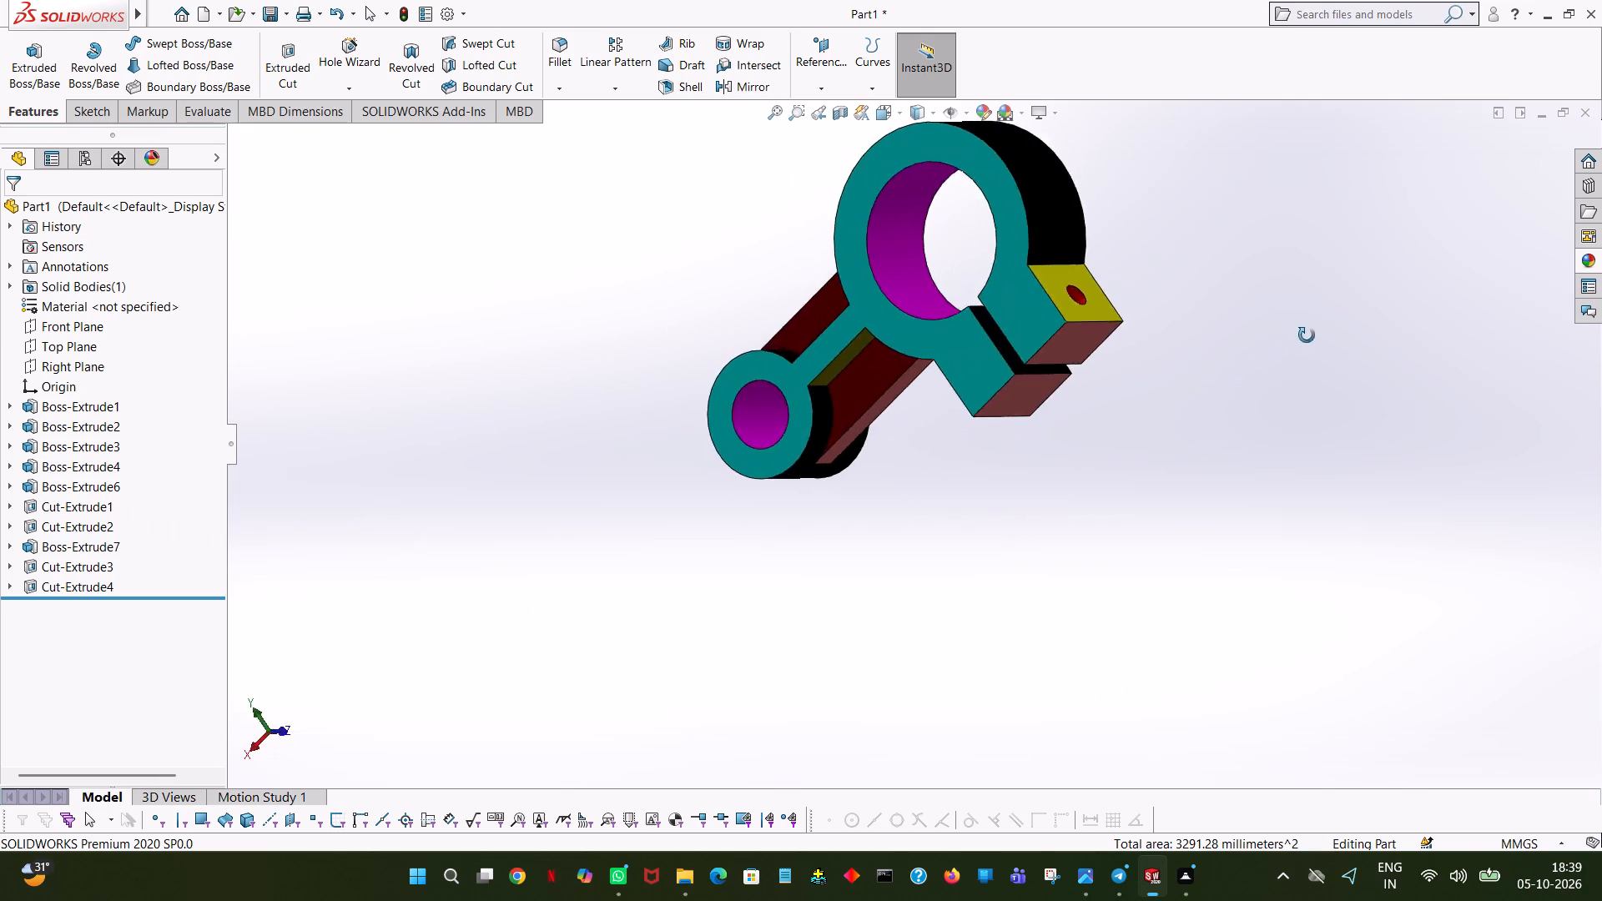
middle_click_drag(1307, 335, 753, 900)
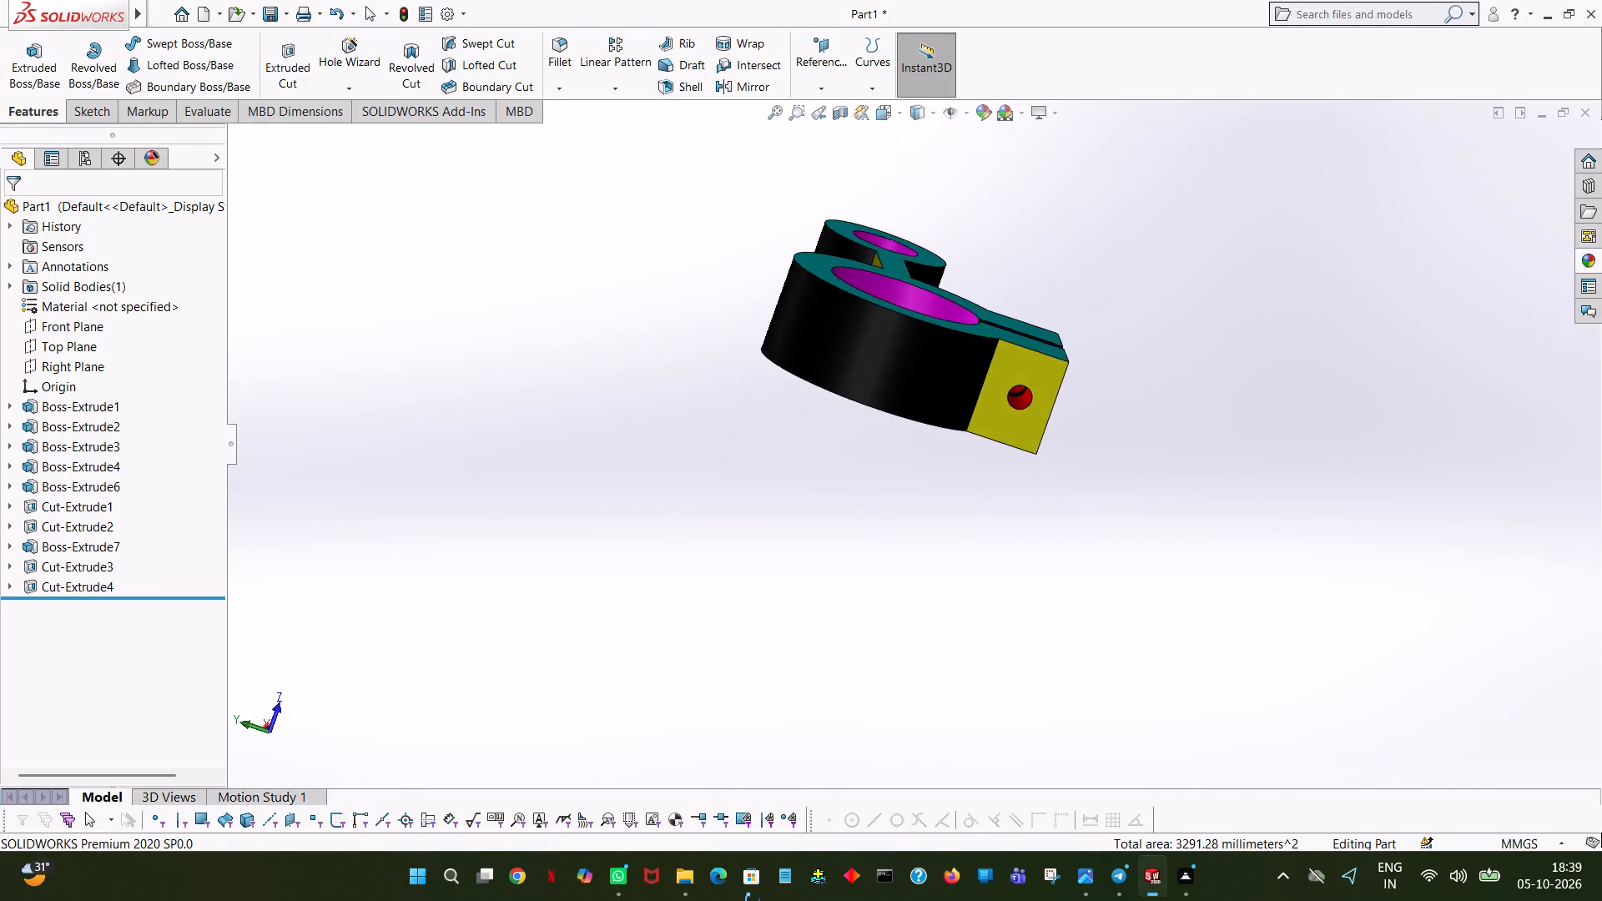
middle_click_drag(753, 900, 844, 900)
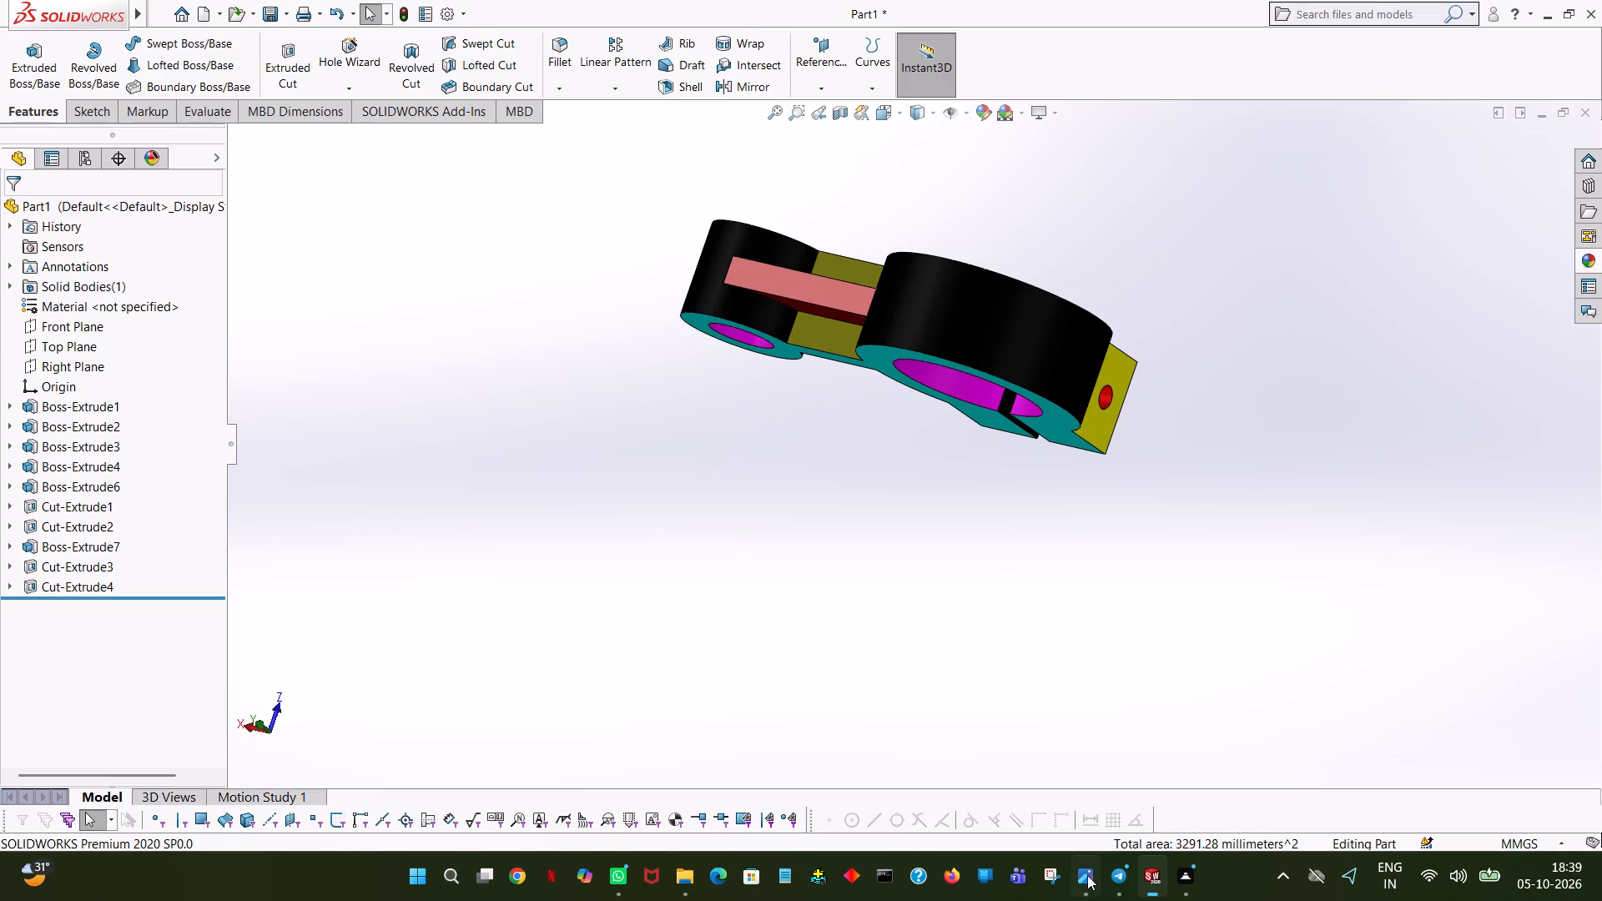
Close the WhatsApp window.
right_click(623, 873)
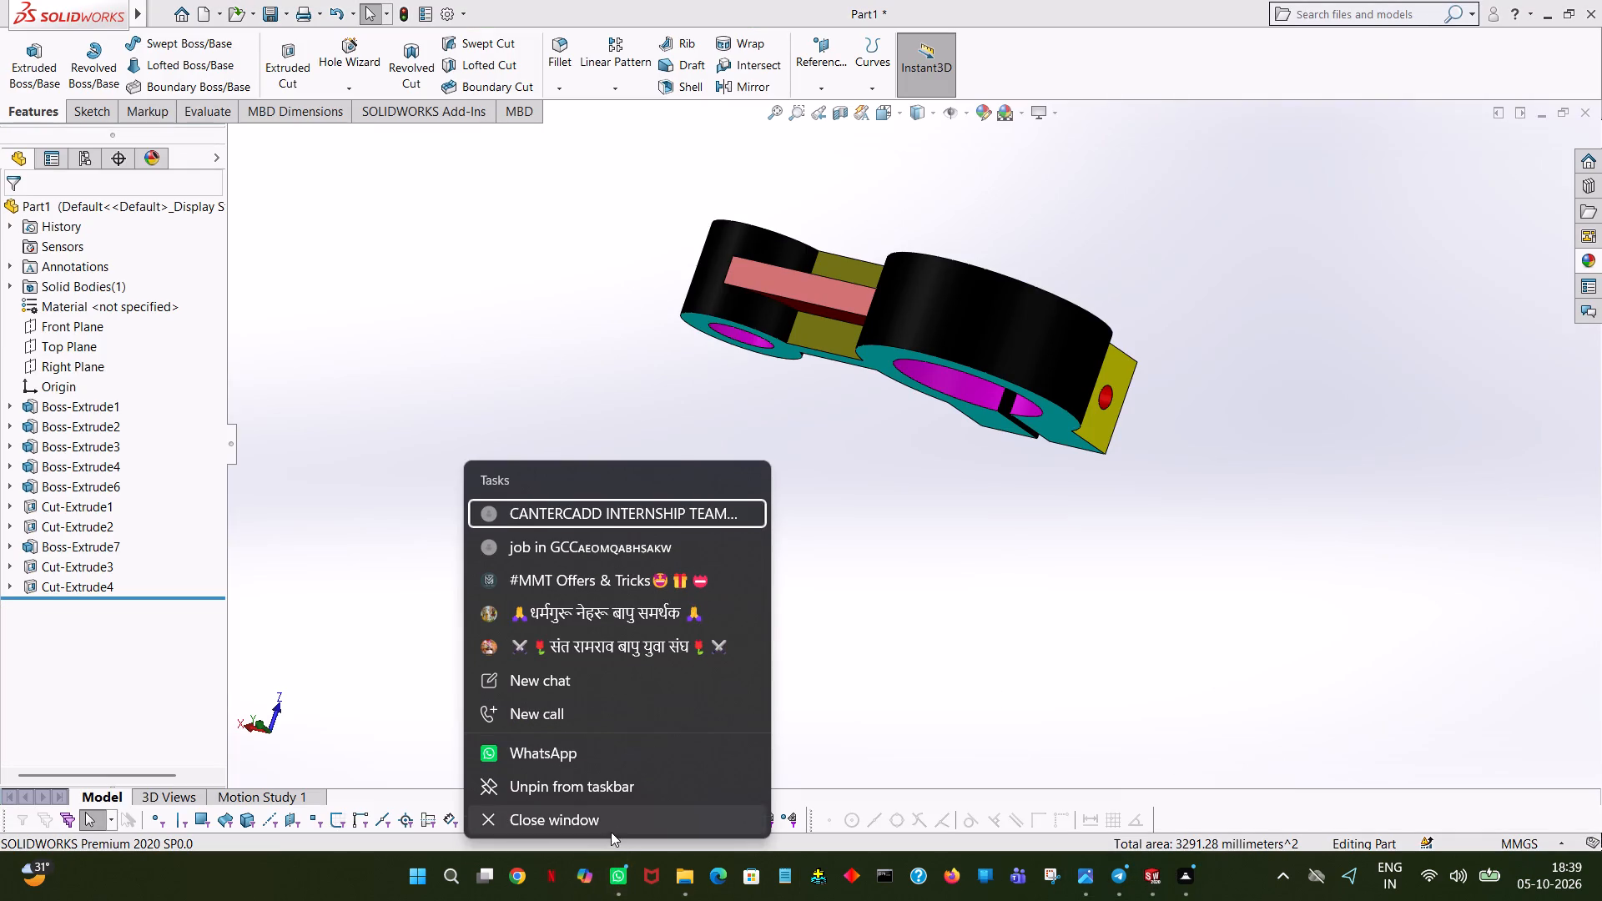
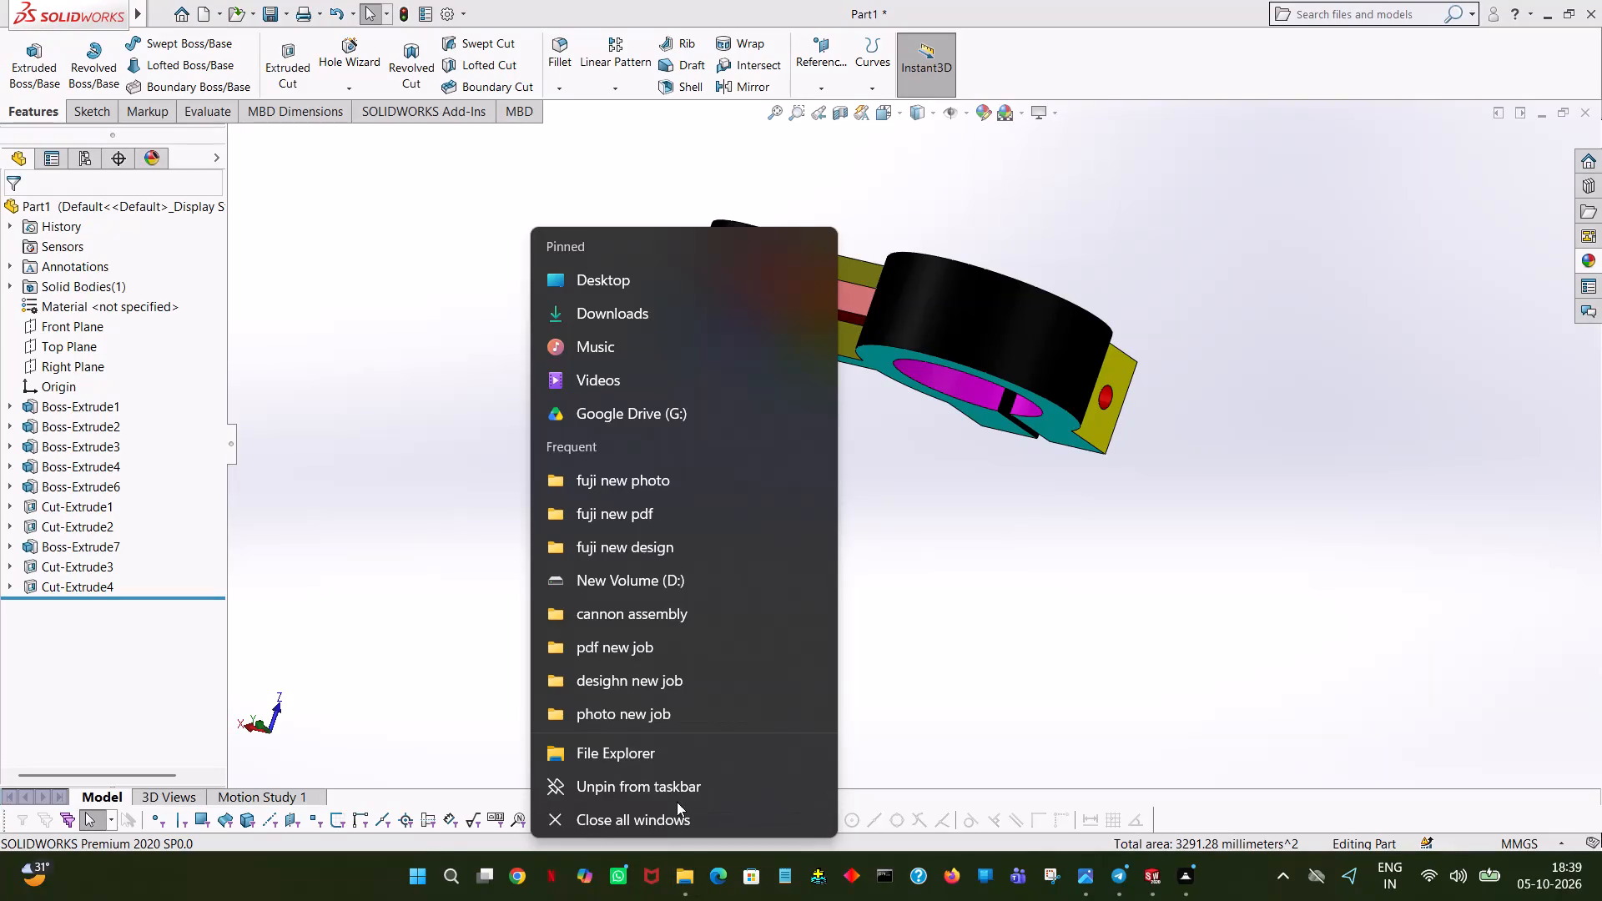
Close all open File Explorer windows.
left_click(670, 816)
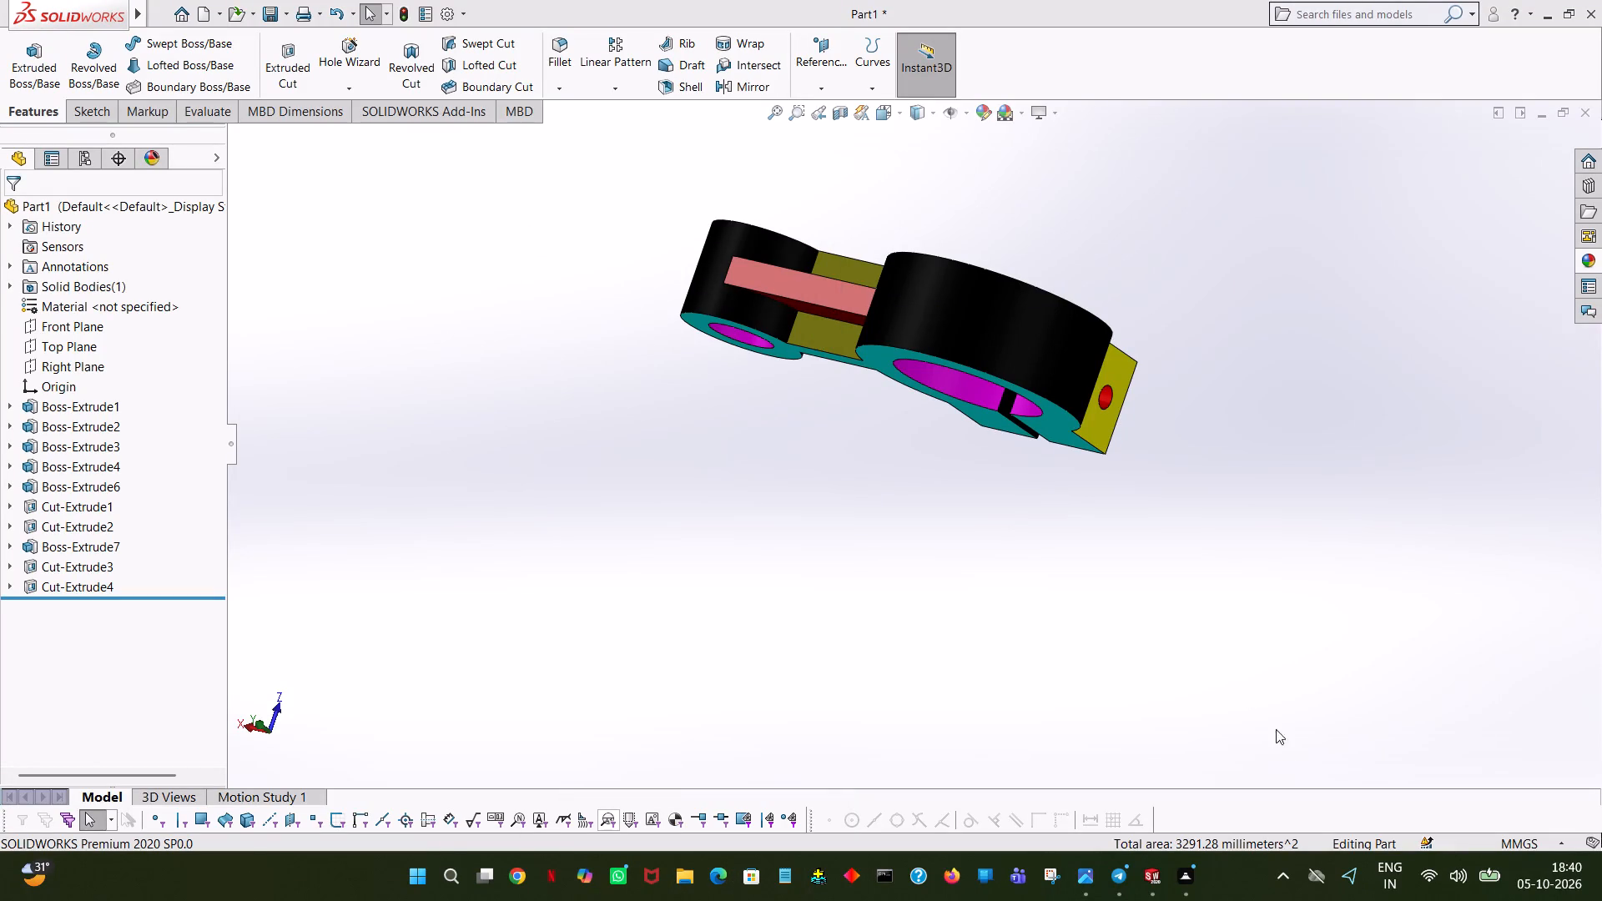
Save the coloured model as a PDF named "clamping shaft" in the "fuji new pdf" folder on drive D.
middle_click_drag(1152, 749, 254, 620)
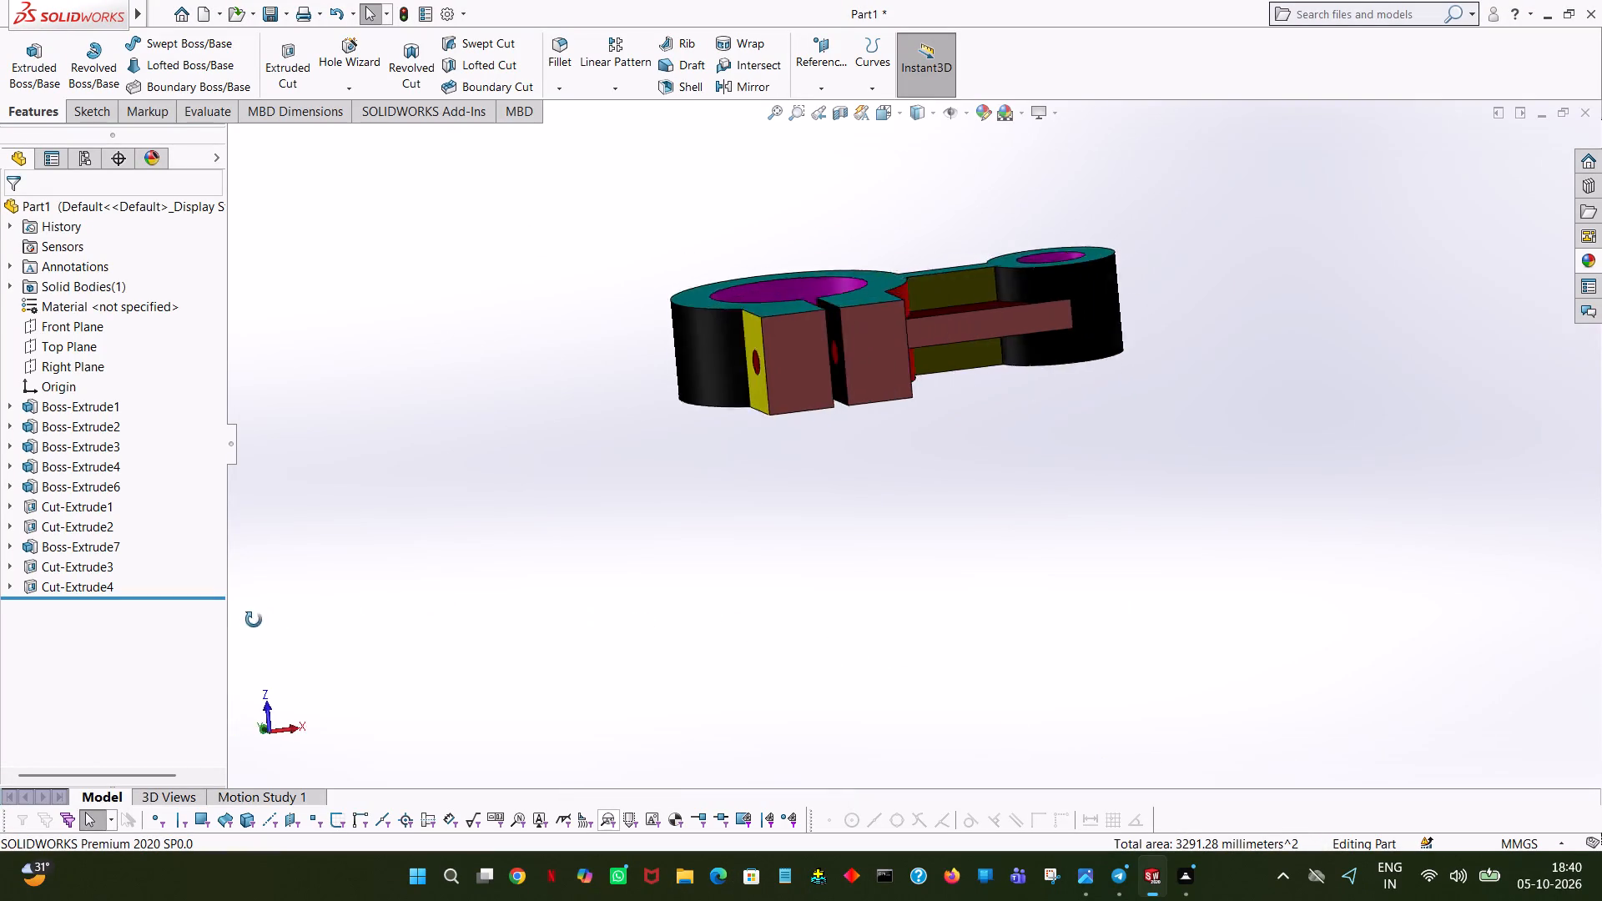
middle_click_drag(254, 620, 1407, 445)
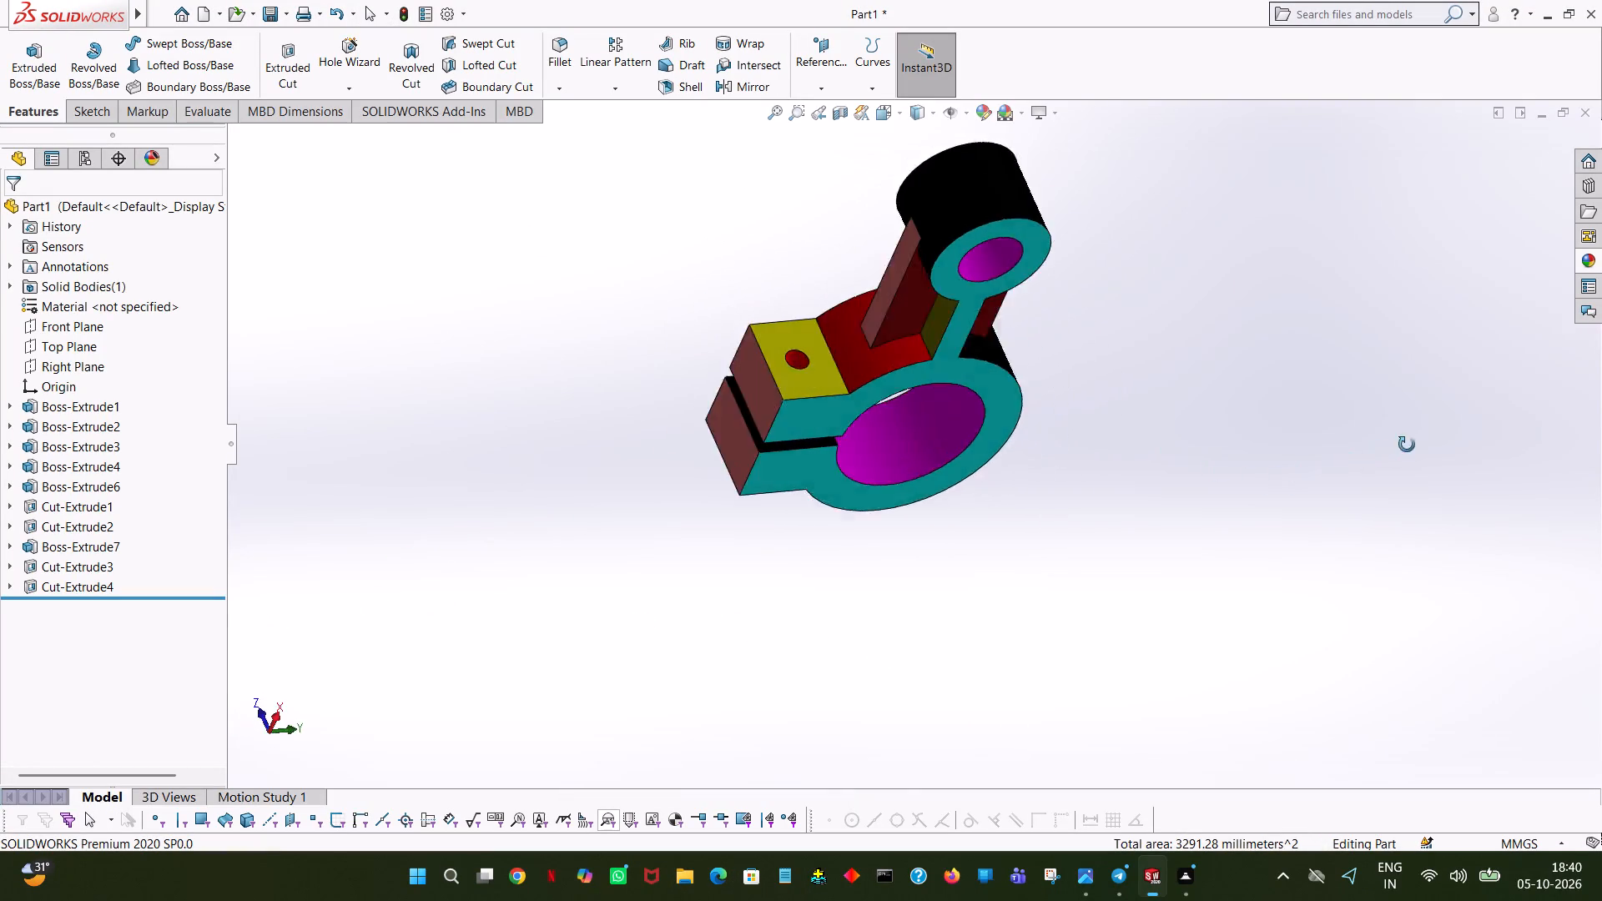
middle_click_drag(1407, 445, 1270, 717)
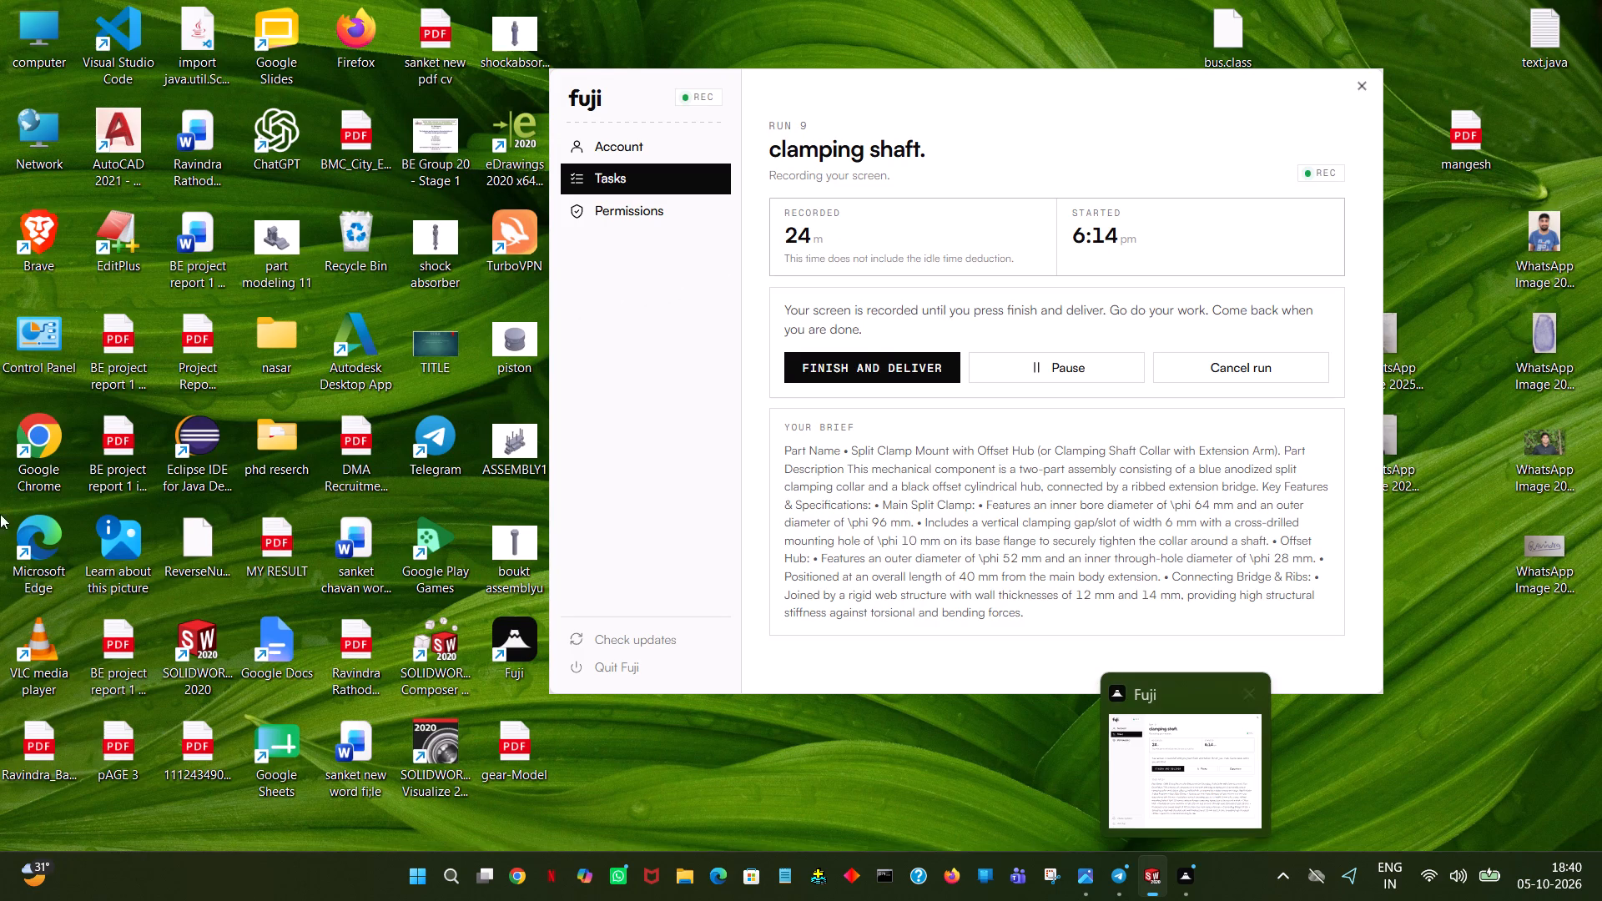
left_click(270, 11)
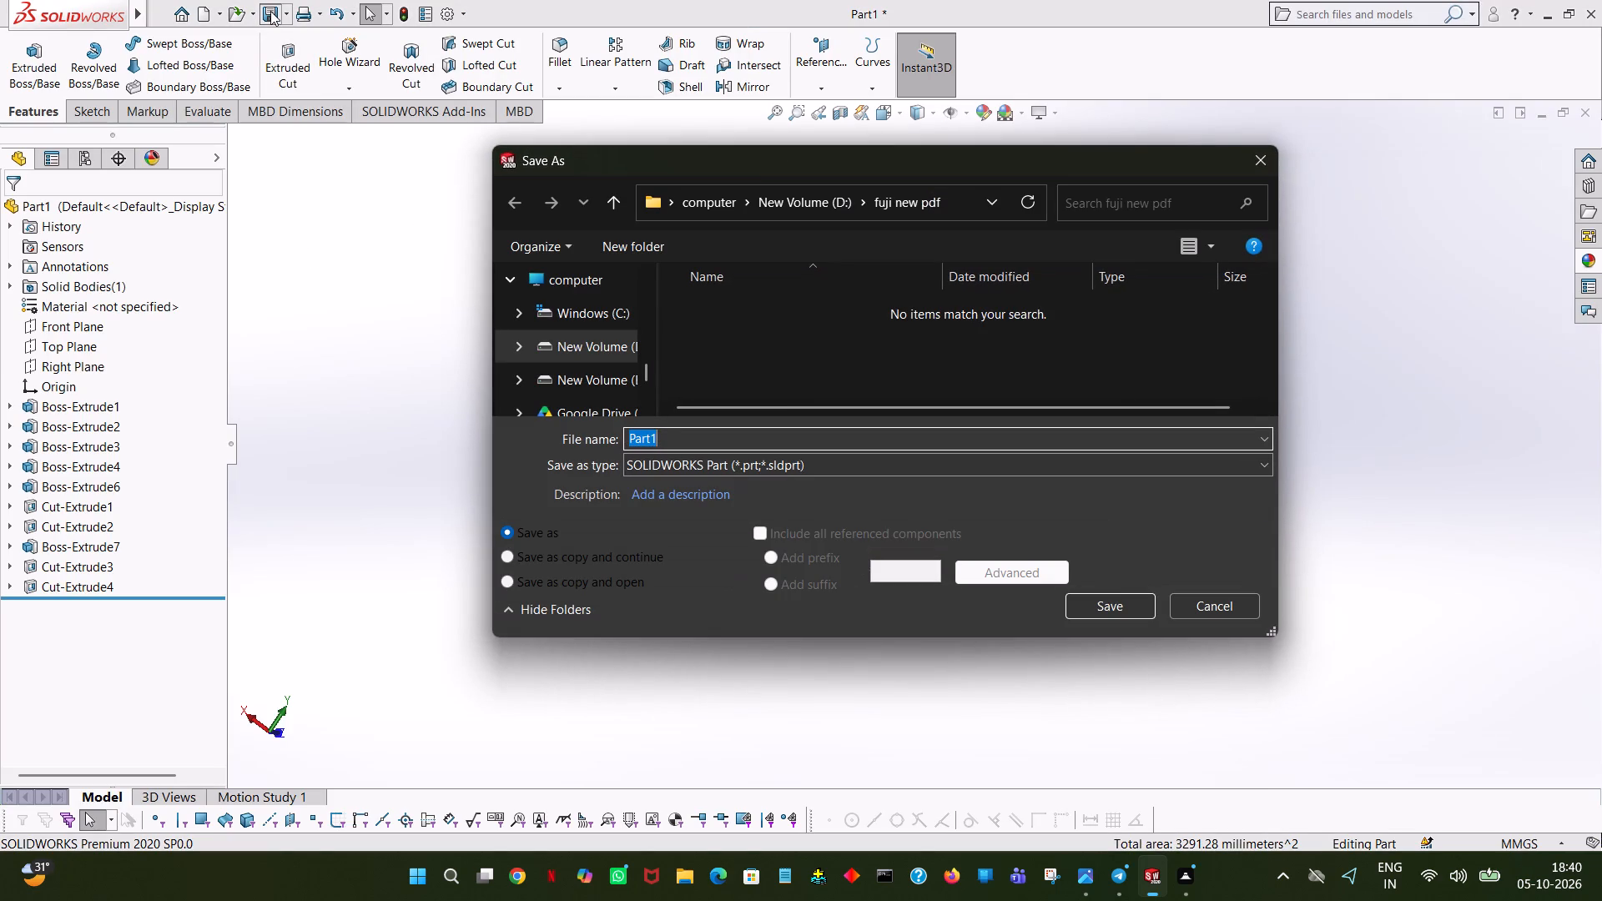
right_click(270, 11)
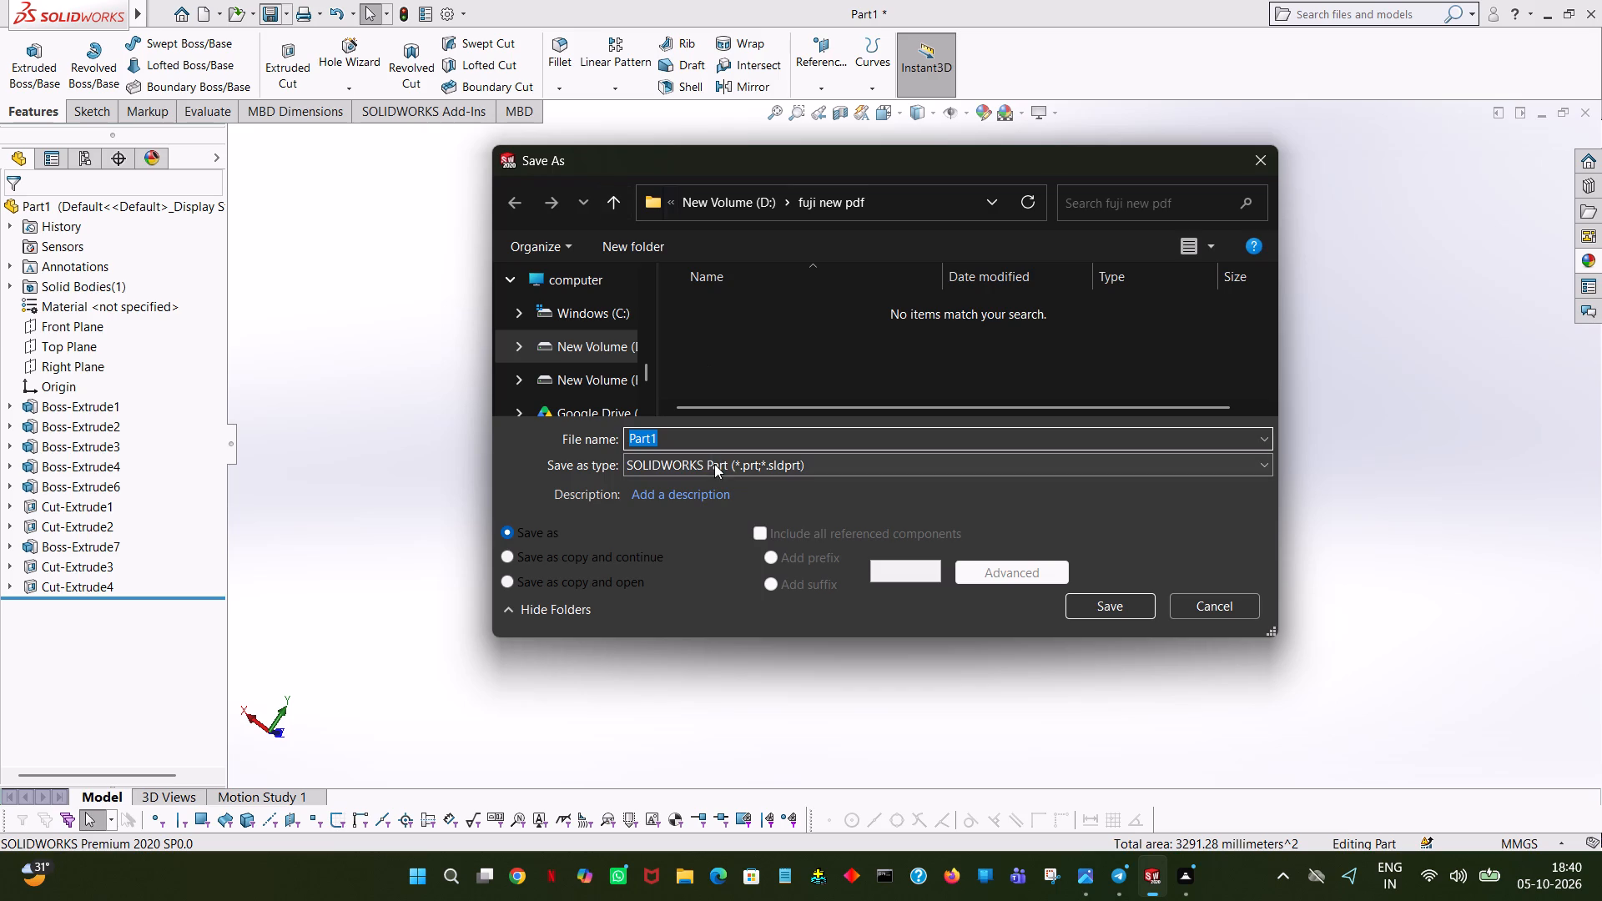
left_click(735, 466)
left_click(834, 138)
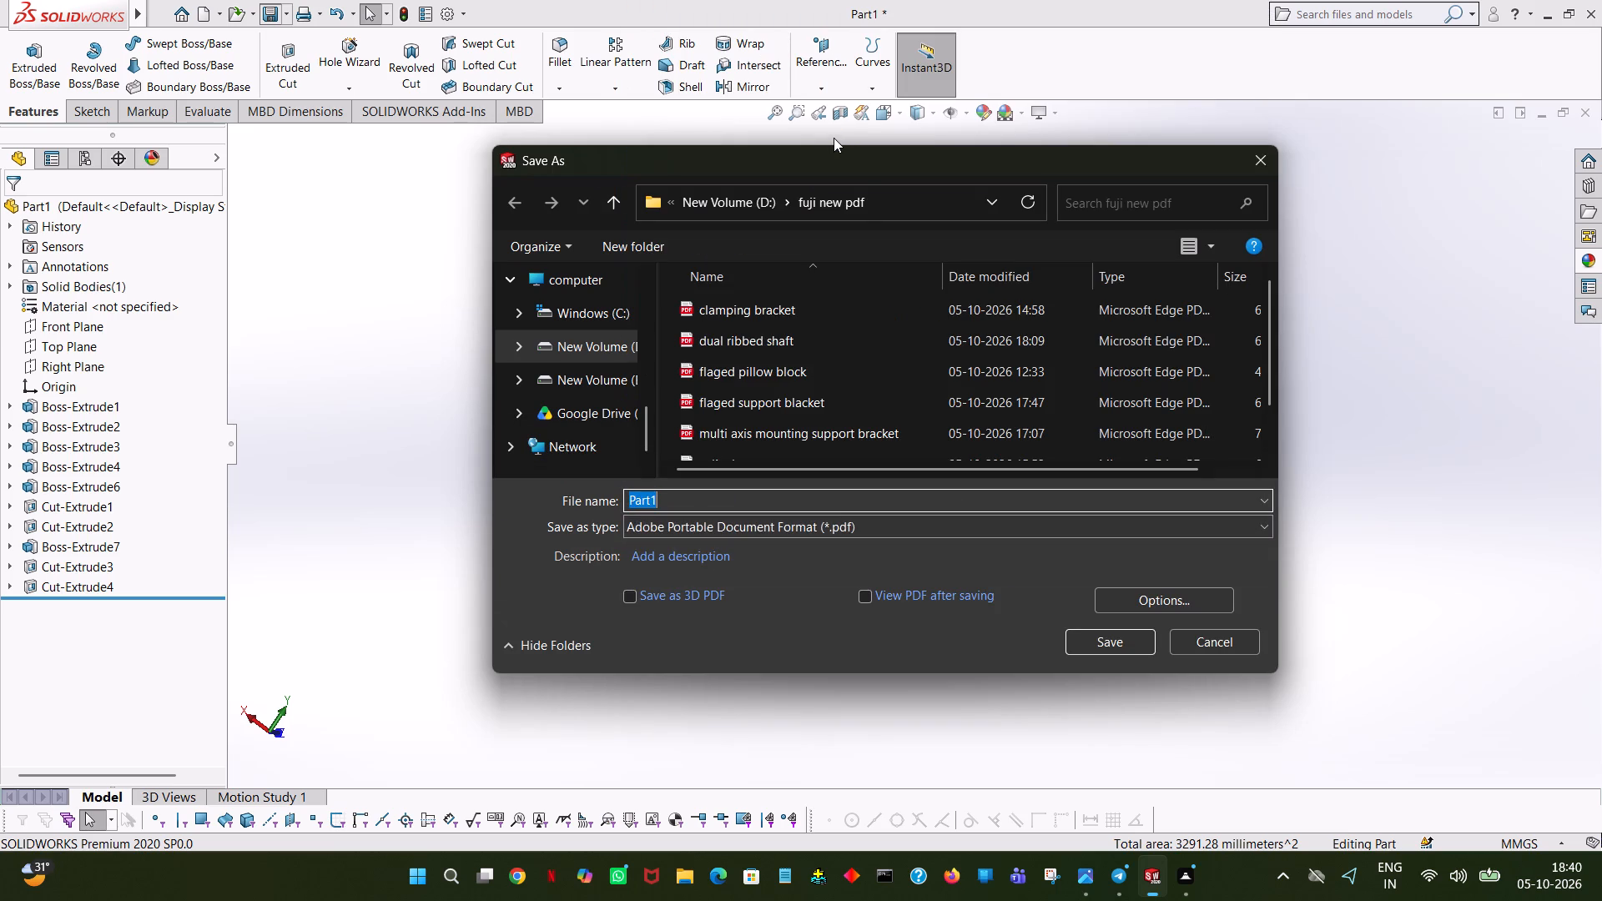
type("cla")
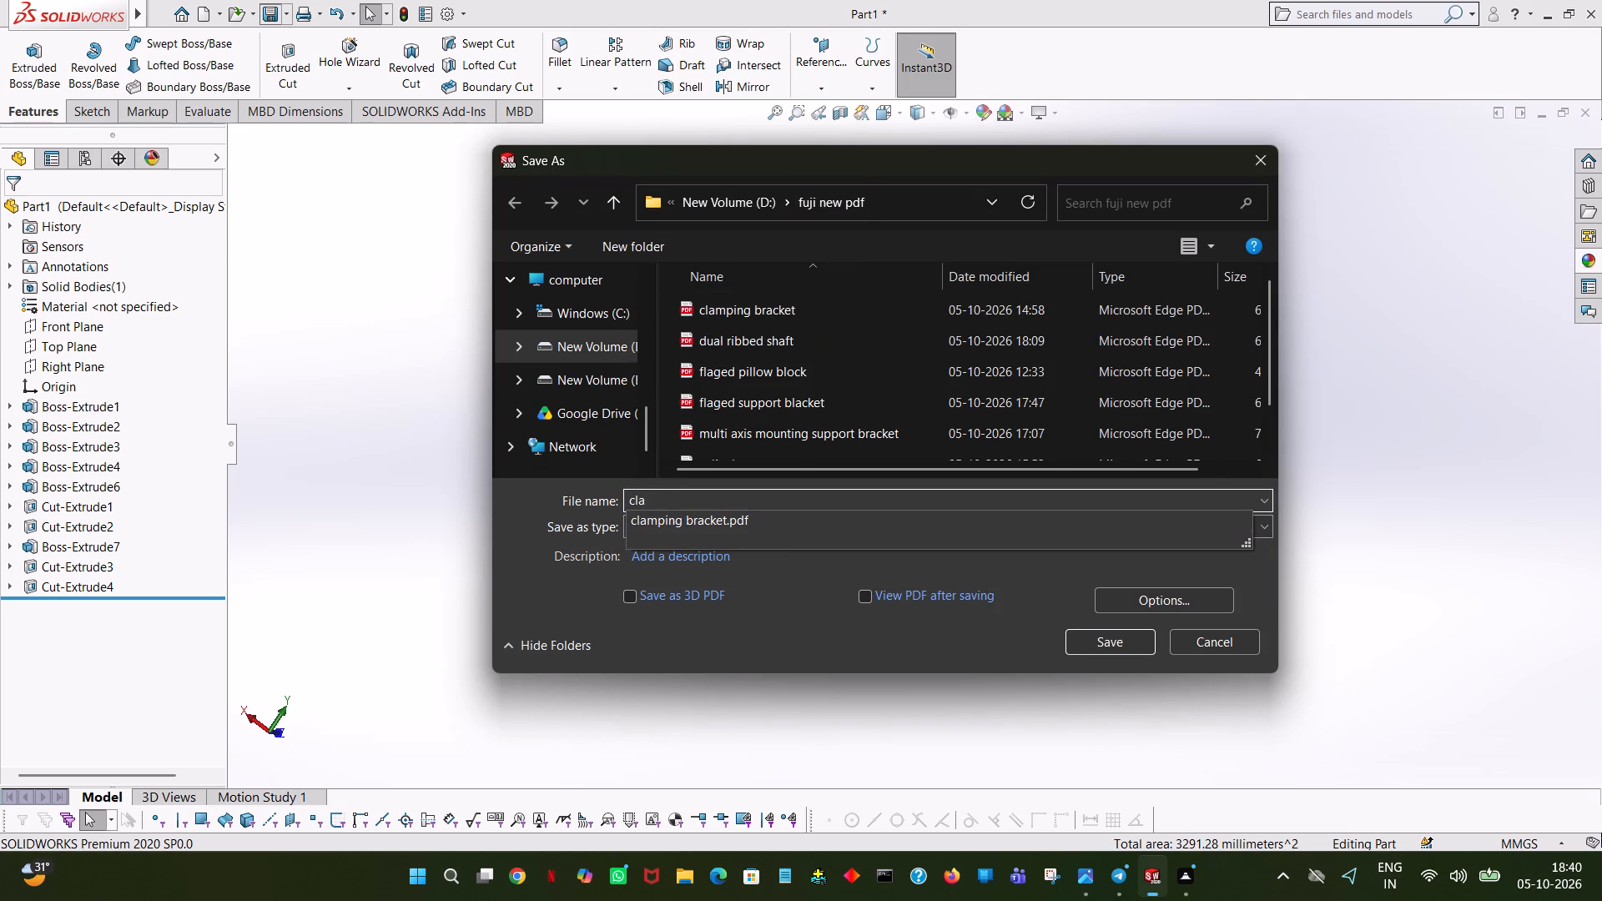
key("m")
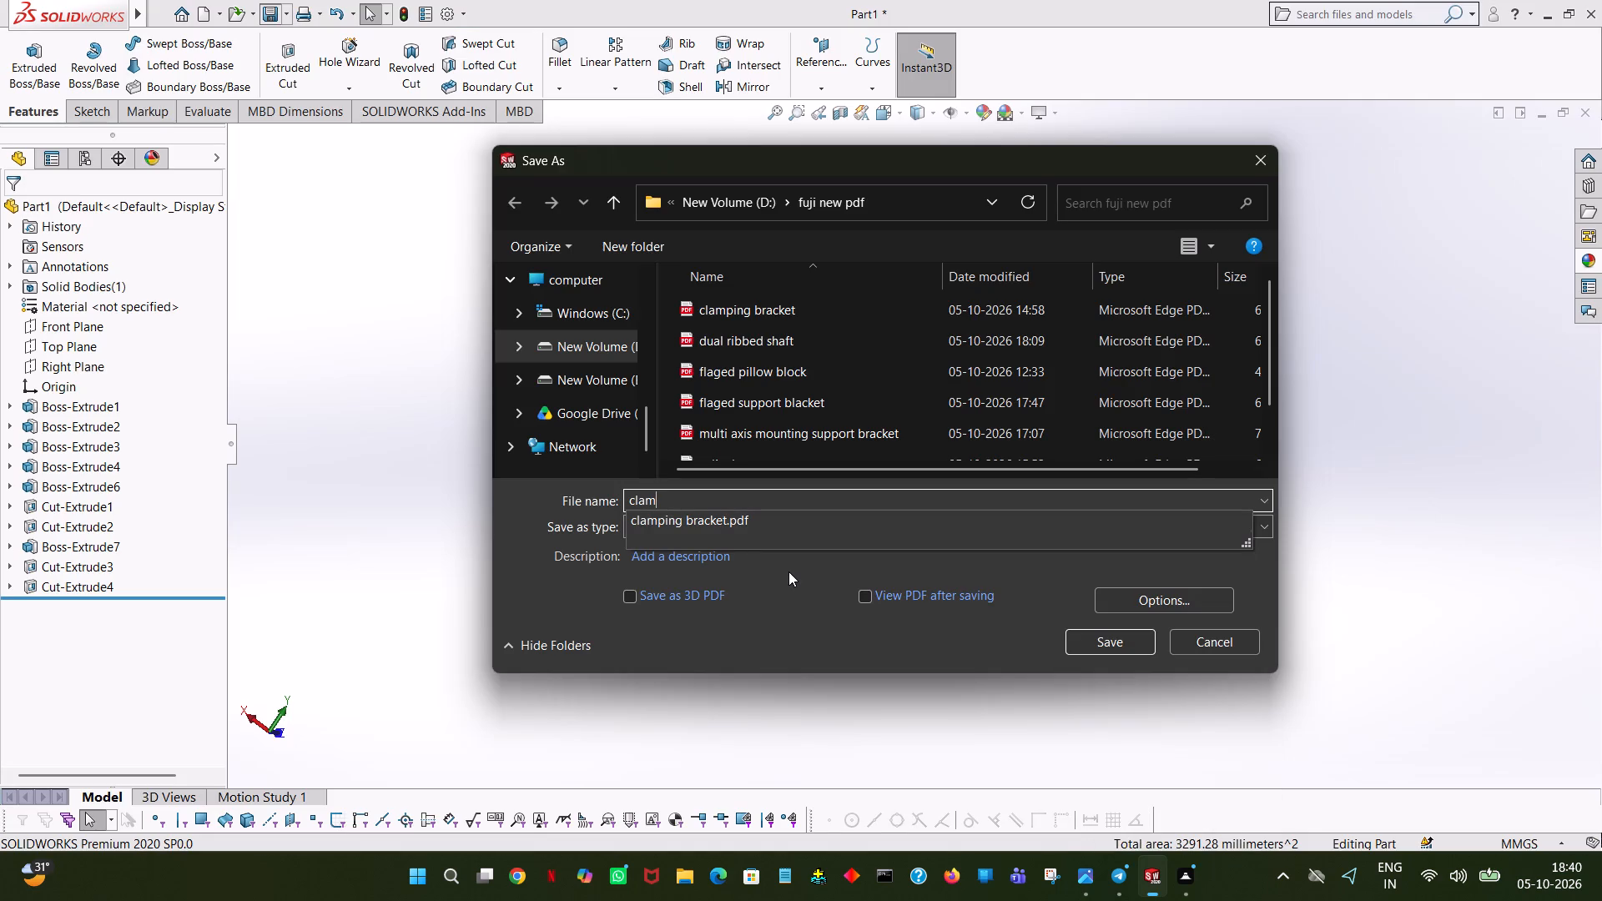
type("ping shaft")
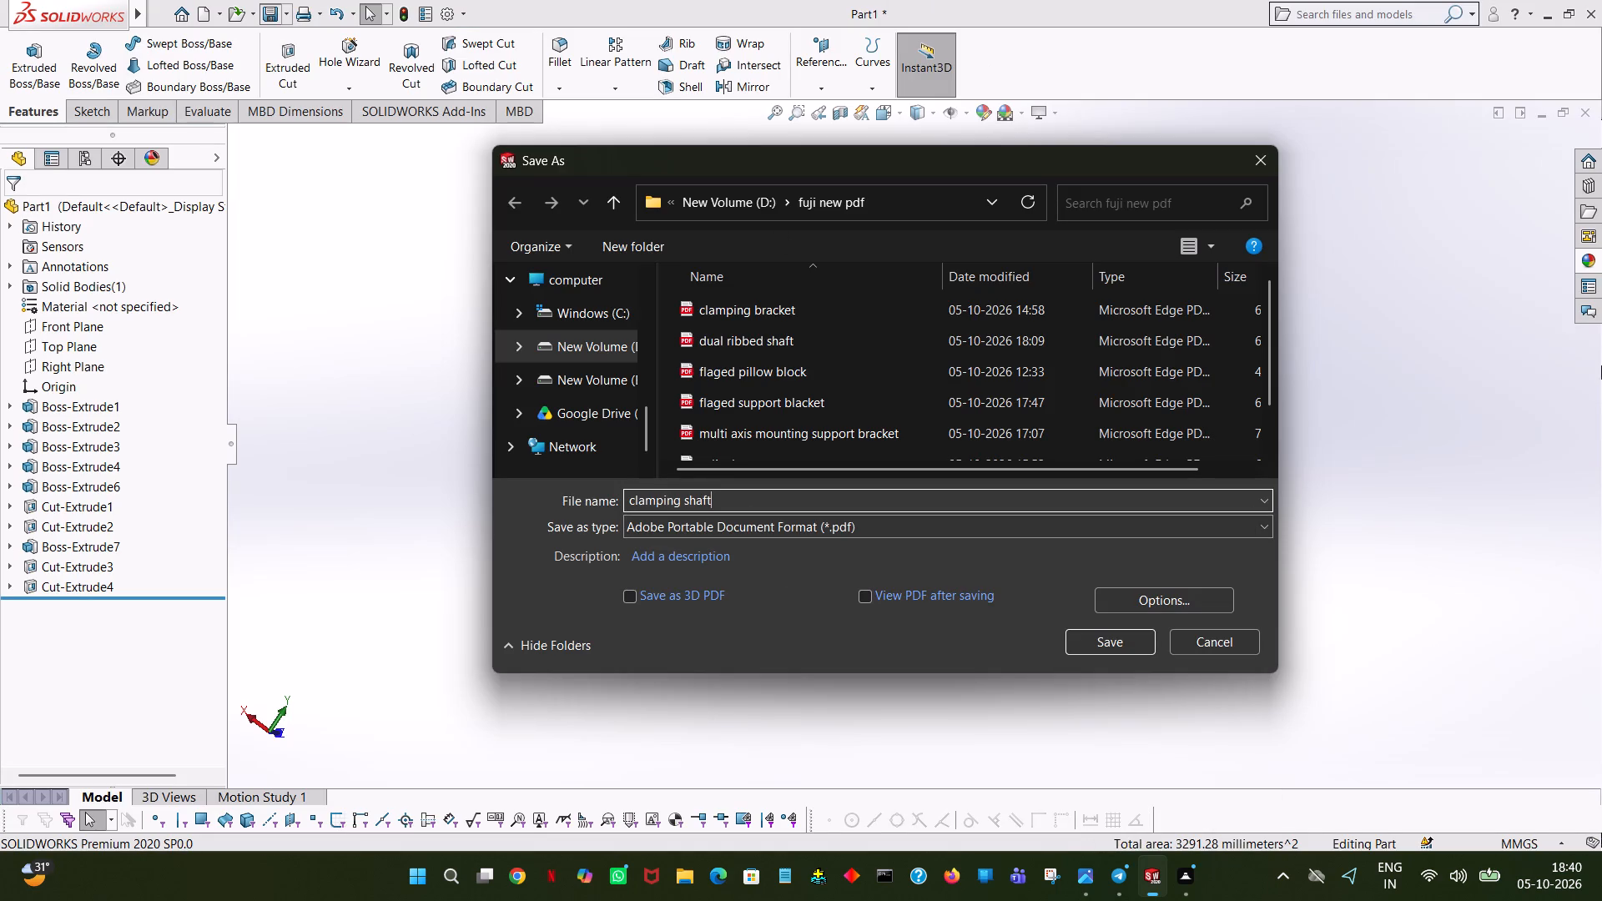
left_click(1123, 642)
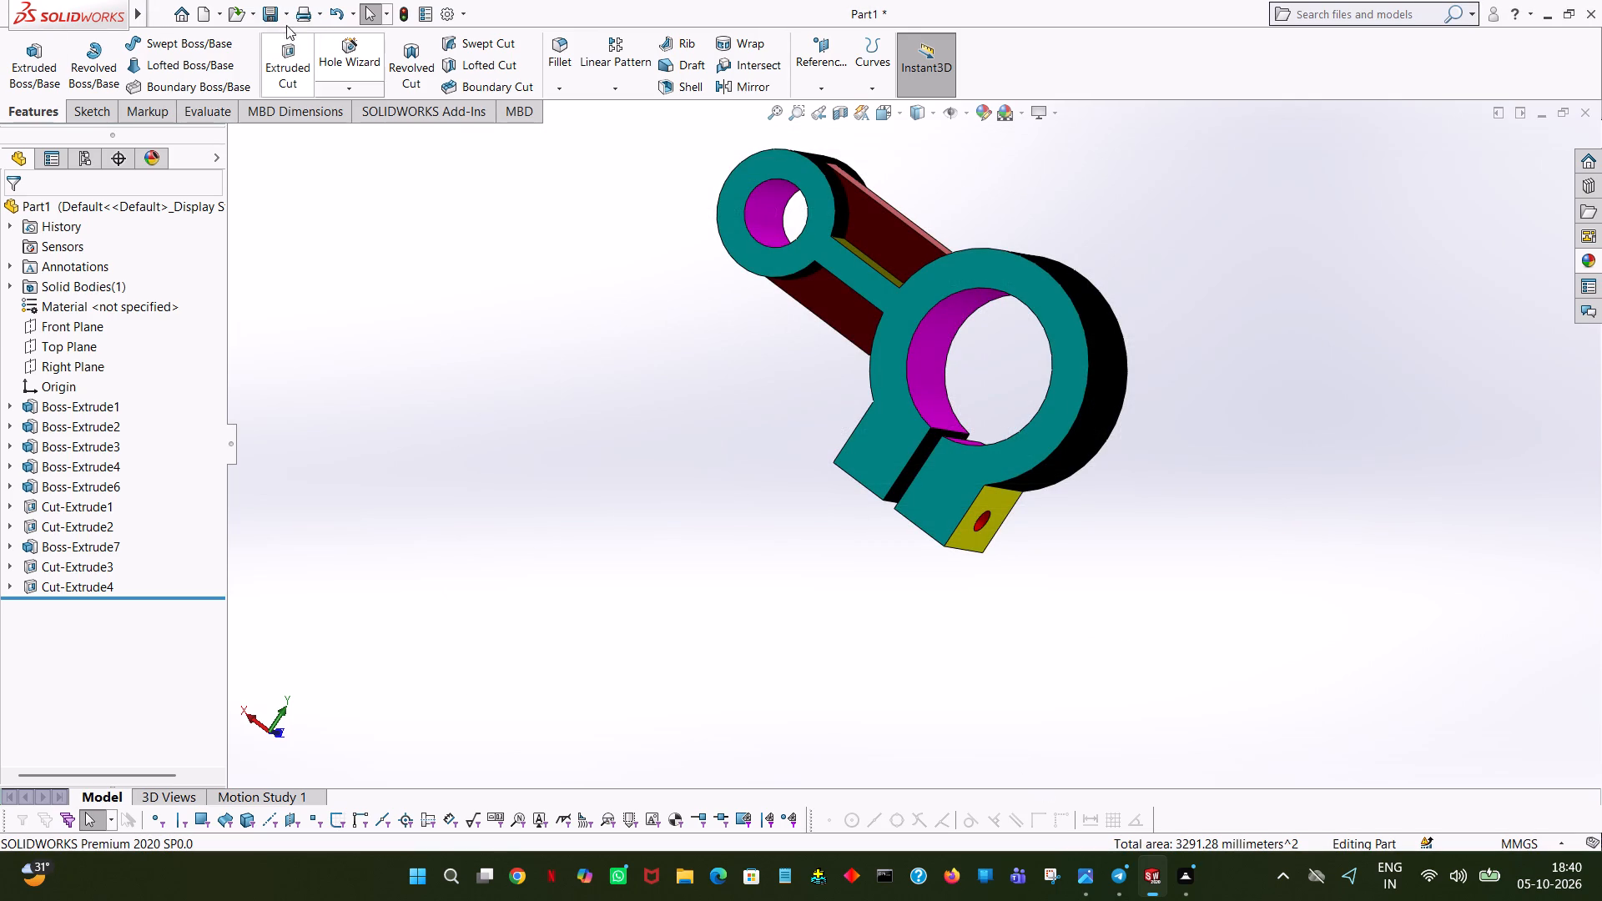
Save the model as a SOLIDWORKS part named "clamping shaft" in the "fuji new design" folder on drive D.
left_click(260, 8)
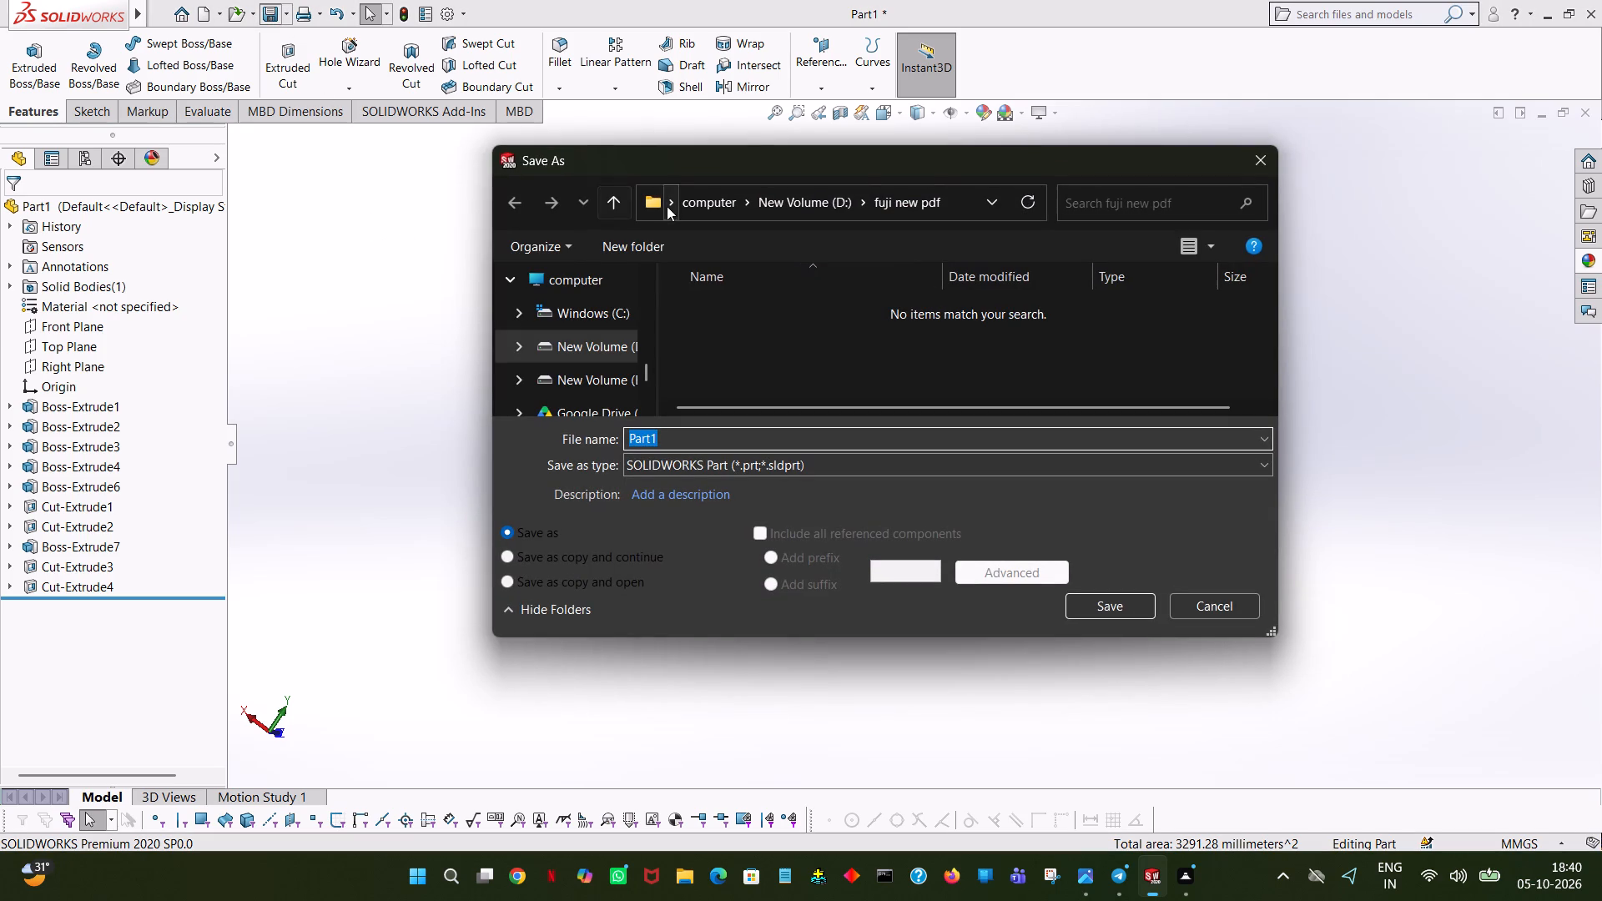
left_click(612, 194)
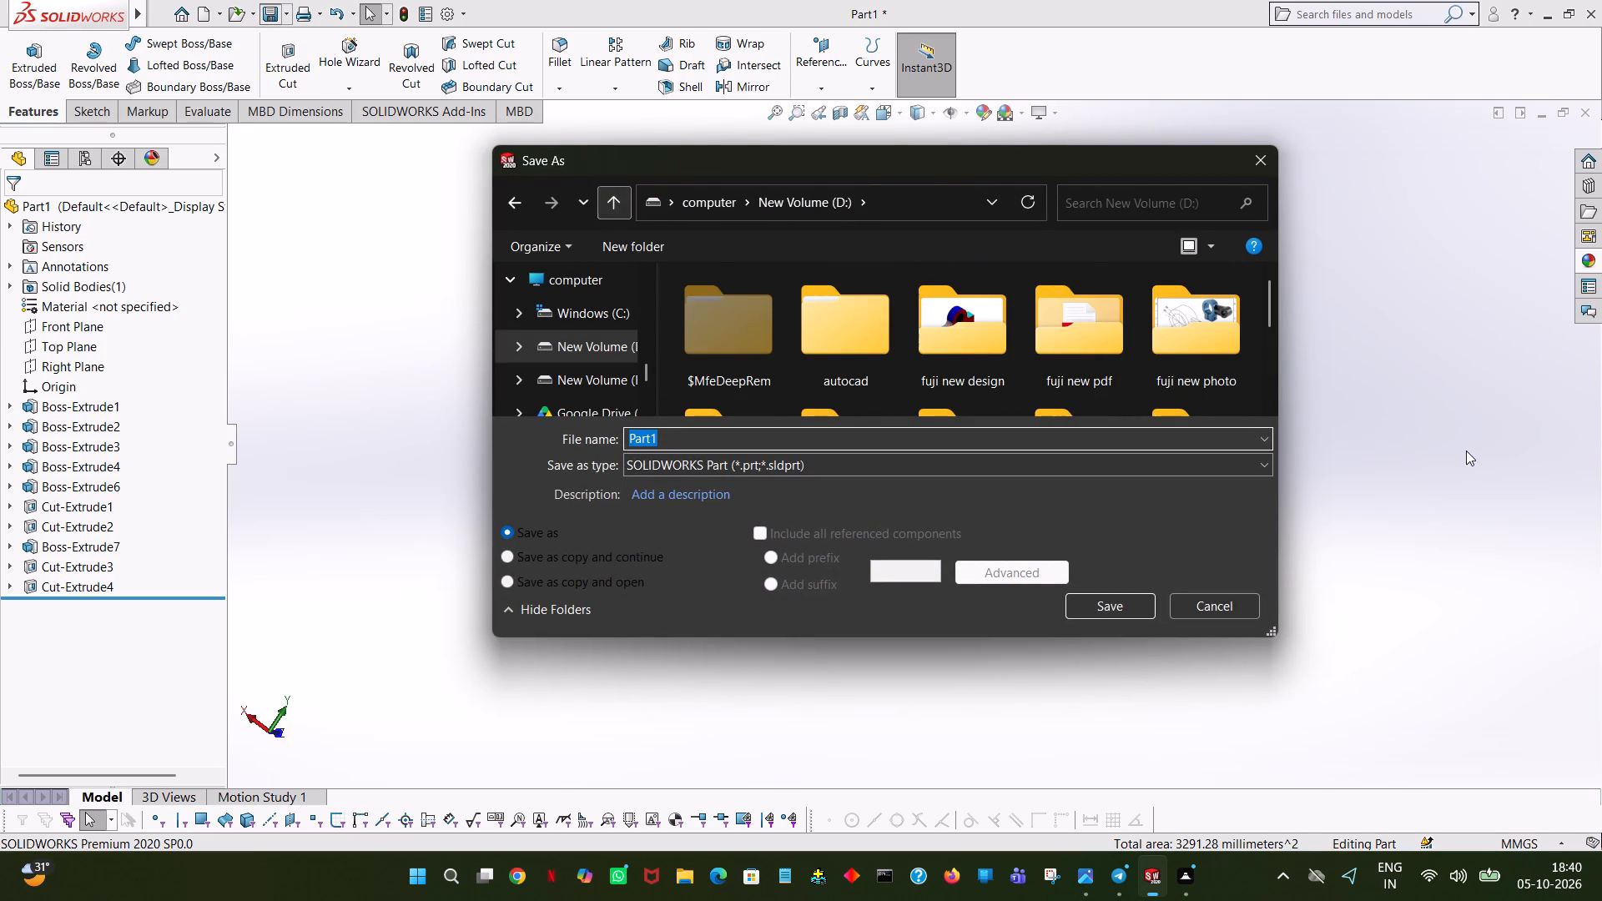
double_click(985, 348)
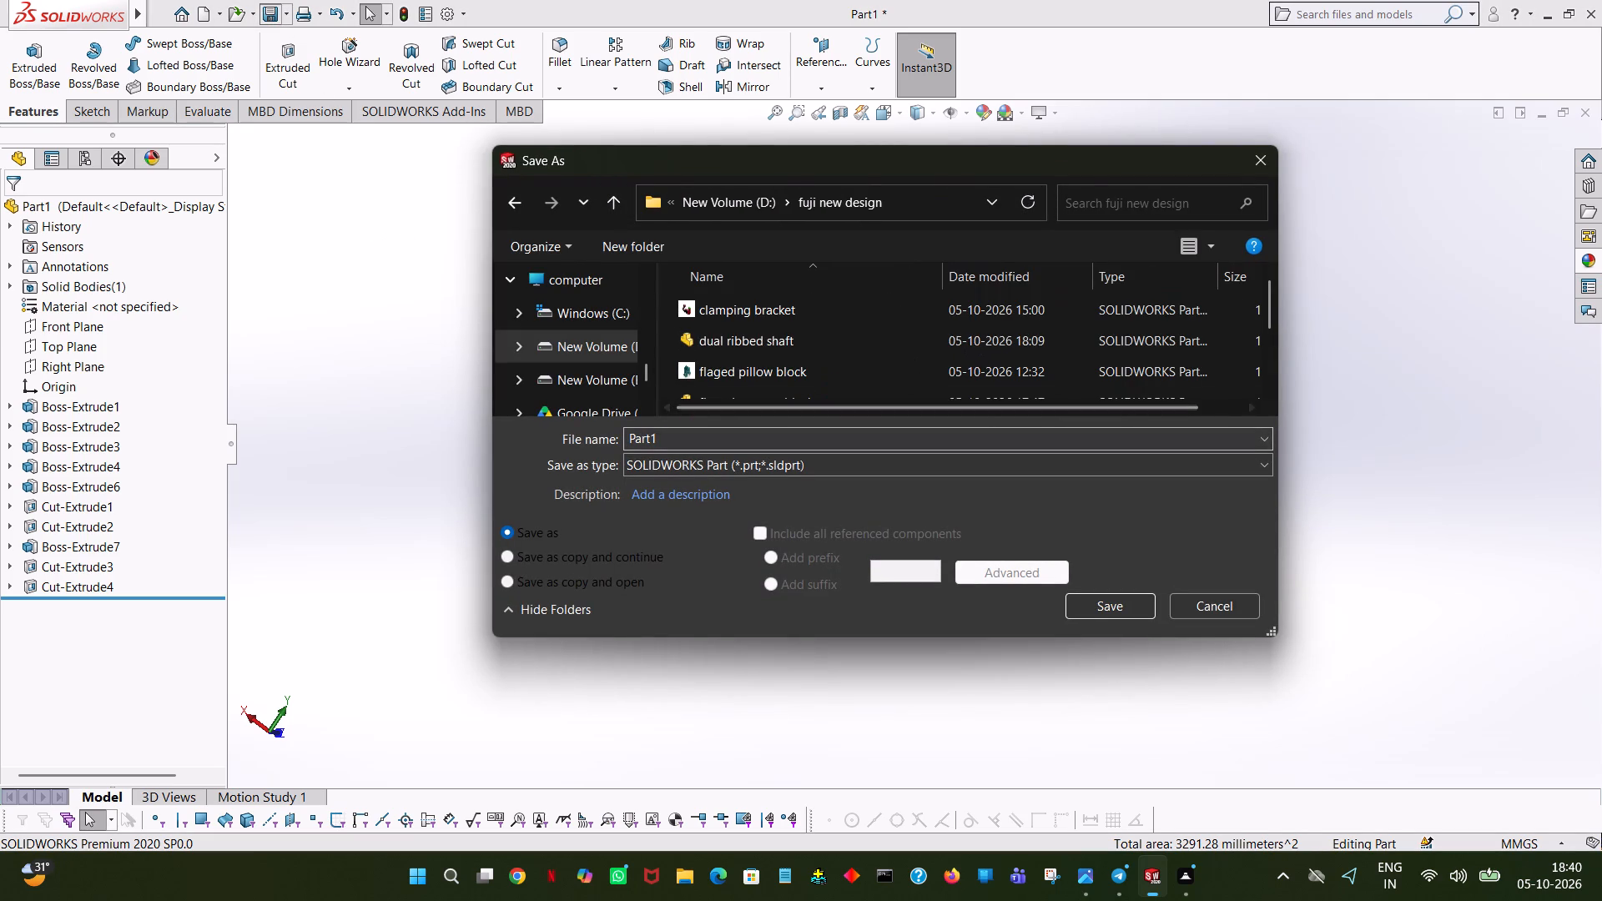
double_click(688, 437)
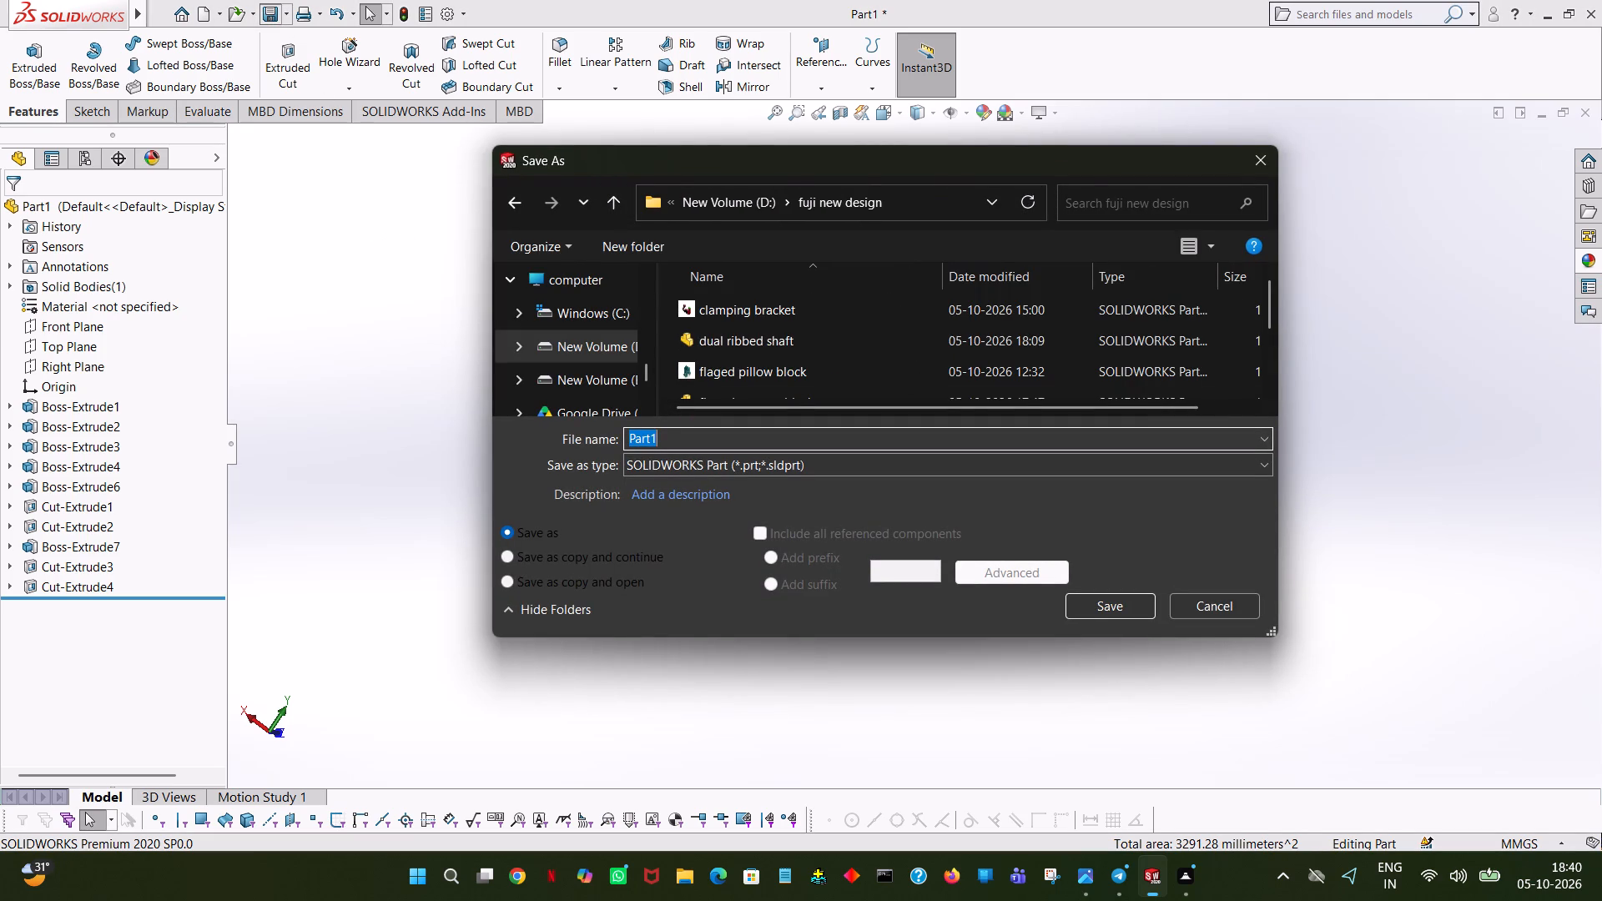
key("c")
type("la")
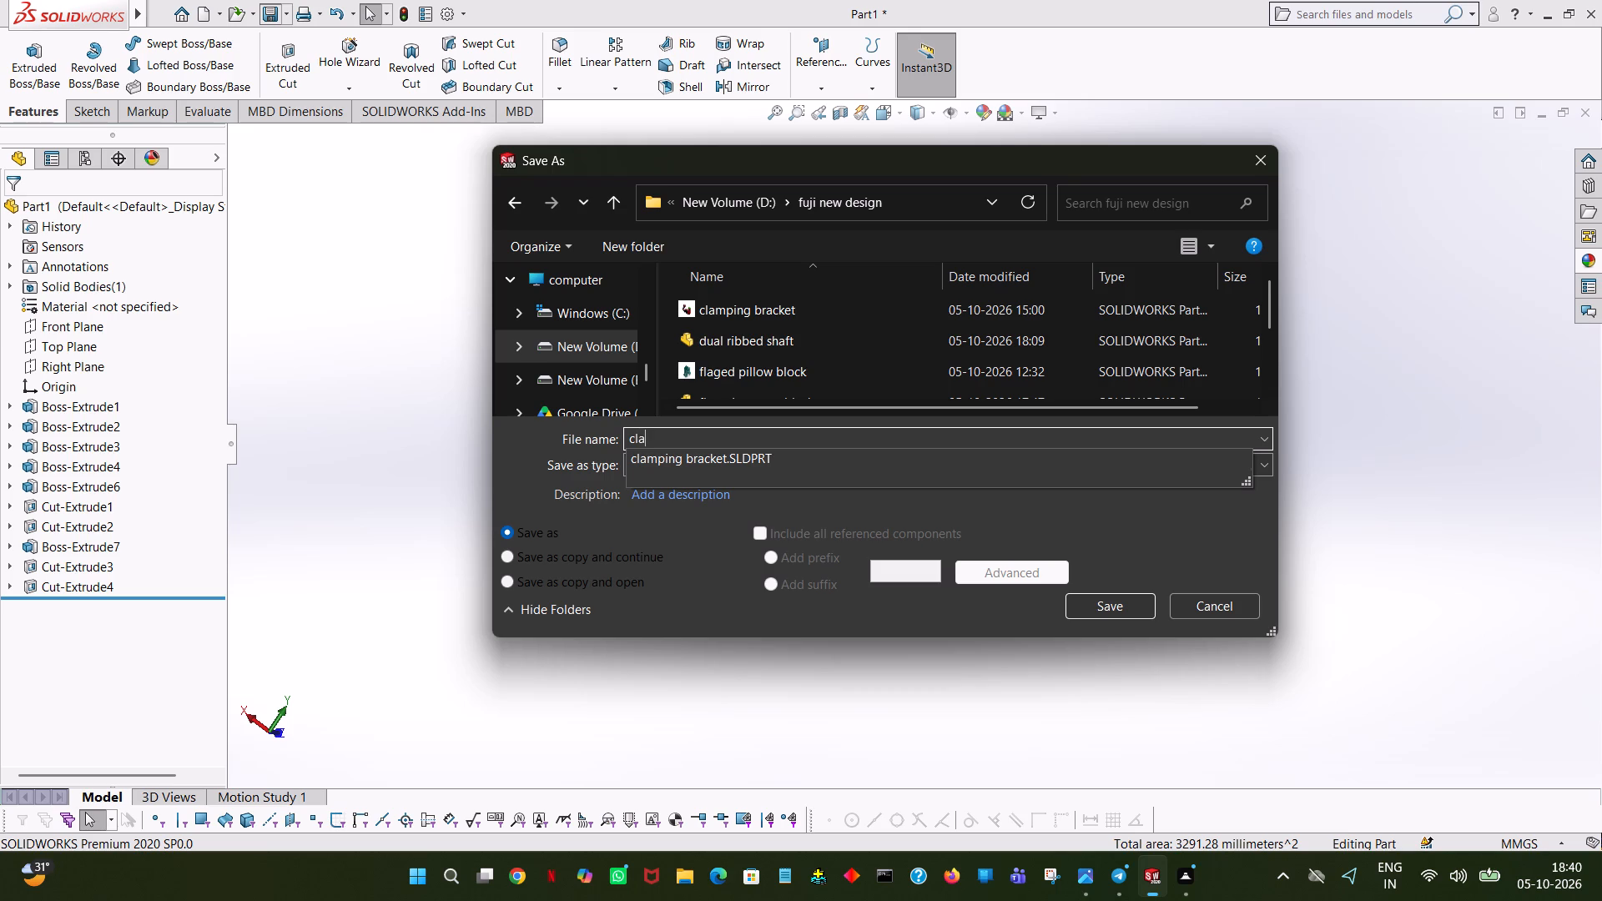
type("mping")
key("space")
type("s")
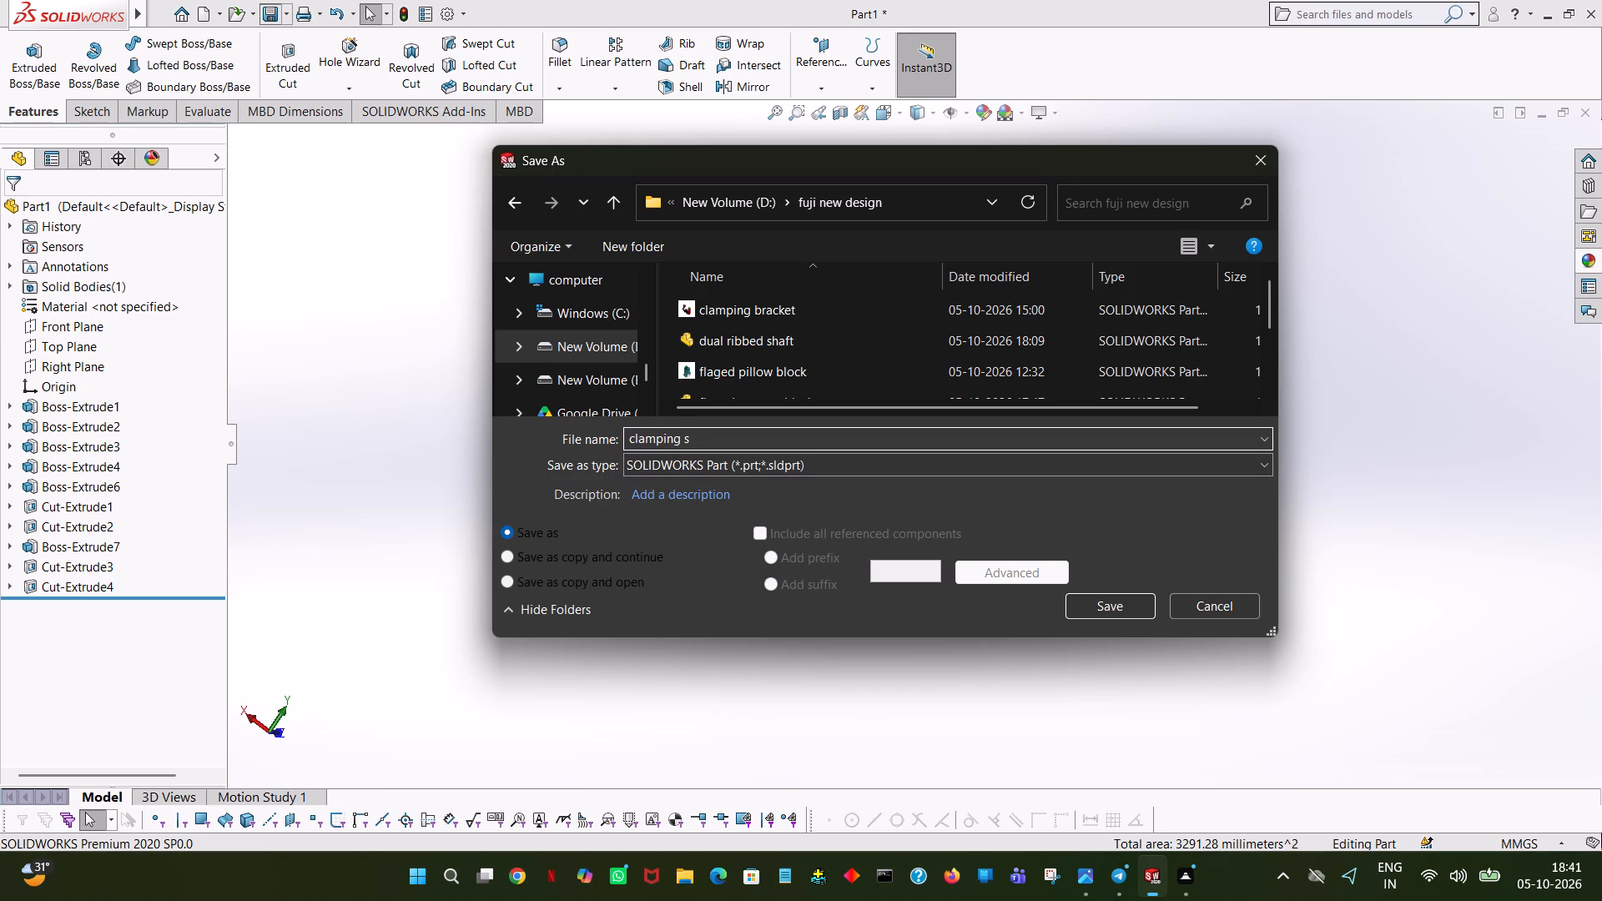
type("haft")
left_click(1121, 609)
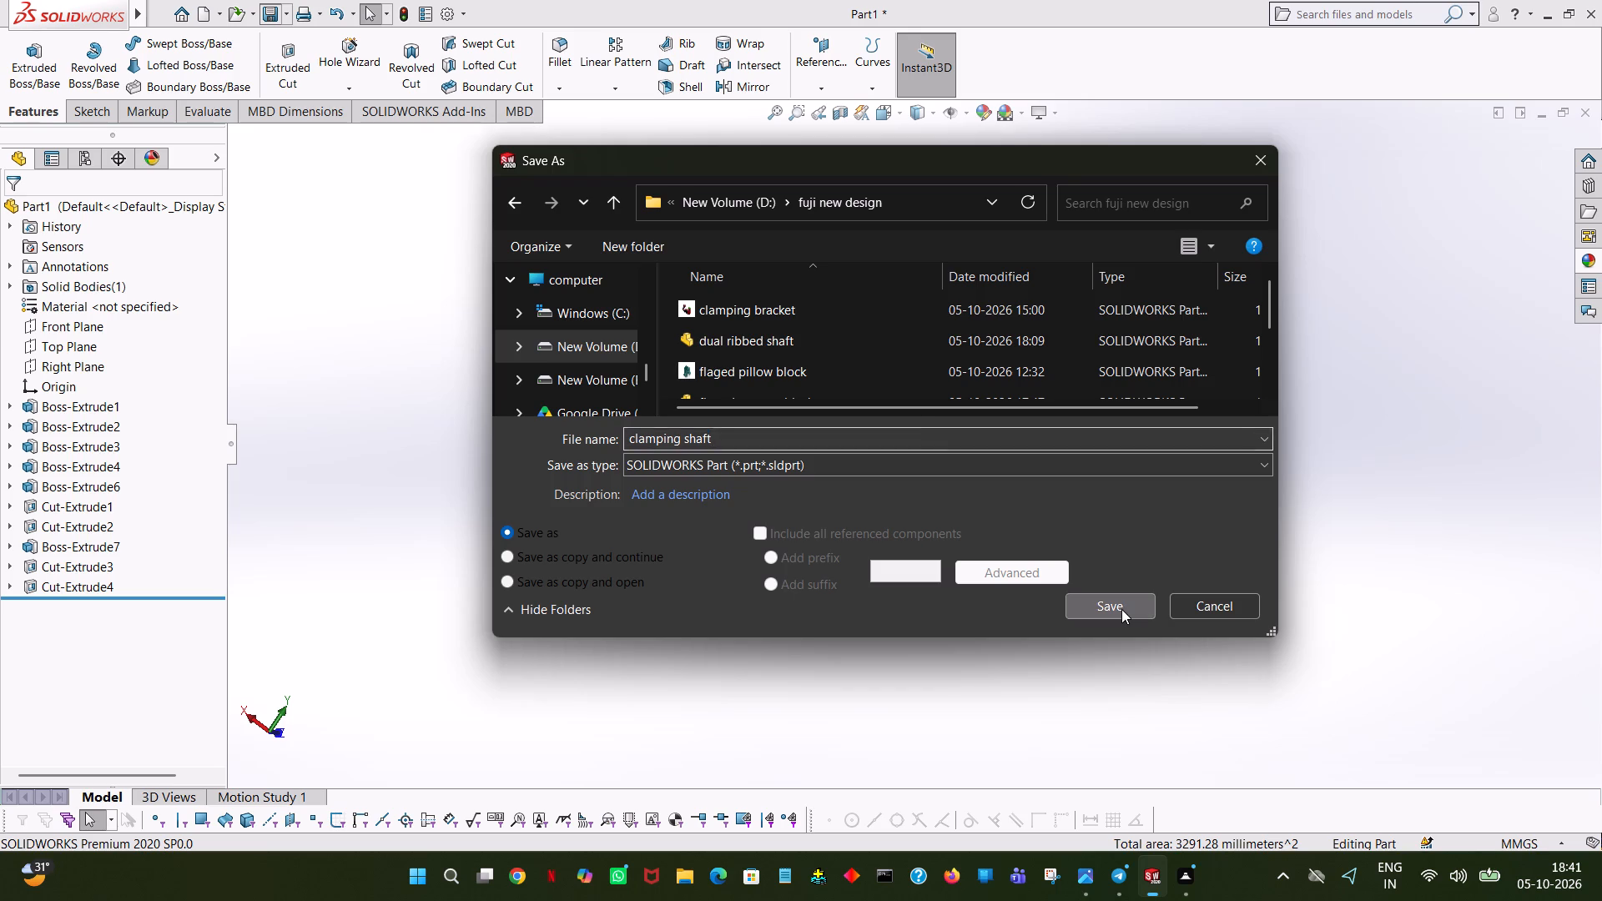